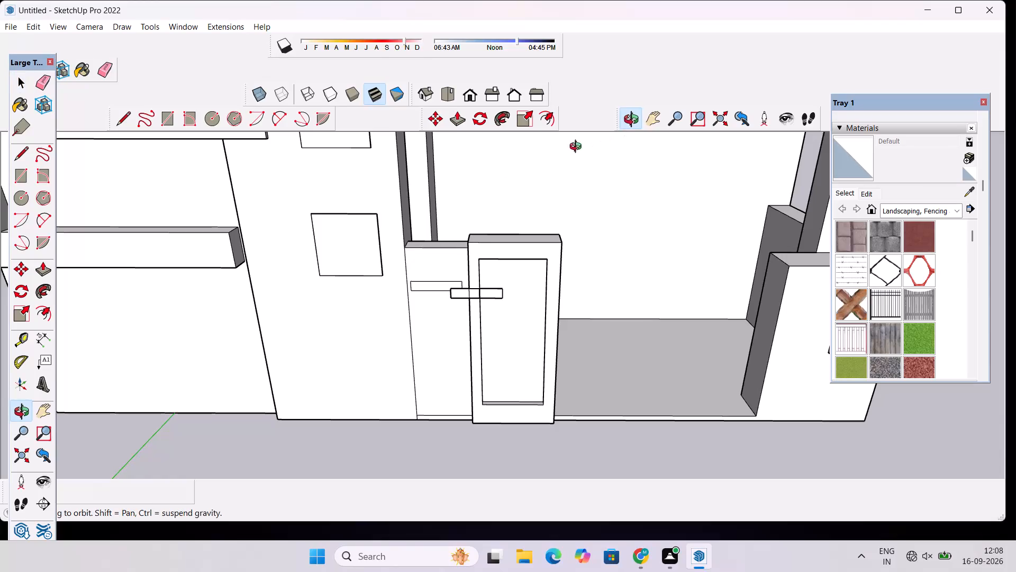
Examine the framed door panel, the raised horizontal strip crossing it and the flat outlined rectangle on the adjoining wall.
scroll(487, 267, "up", 7)
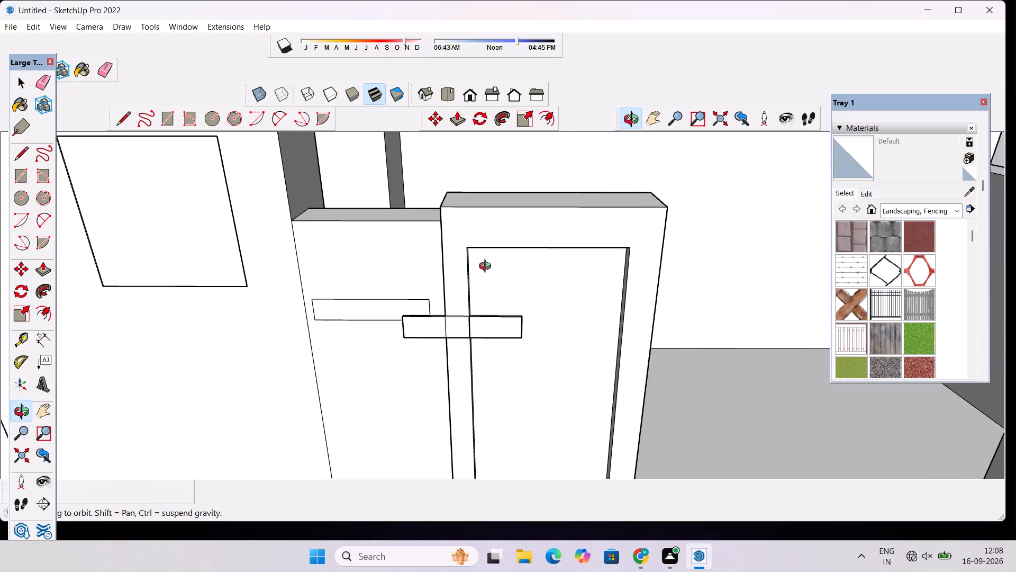
scroll(487, 267, "up", 2)
scroll(487, 261, "down", 12)
left_click_drag(490, 302, 576, 355)
scroll(489, 328, "up", 4)
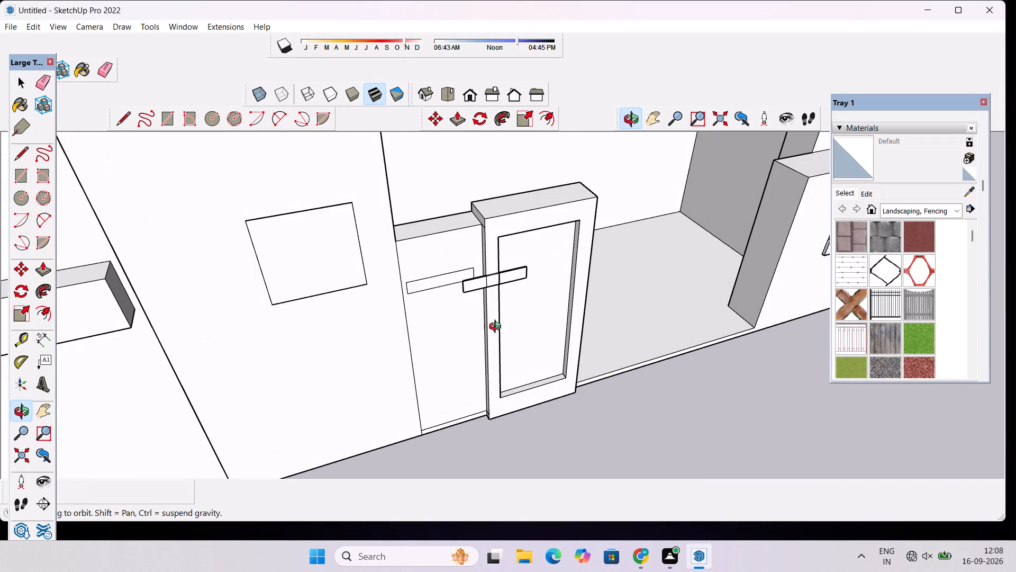
left_click_drag(510, 315, 499, 261, "shift")
scroll(491, 238, "up", 4, "shift")
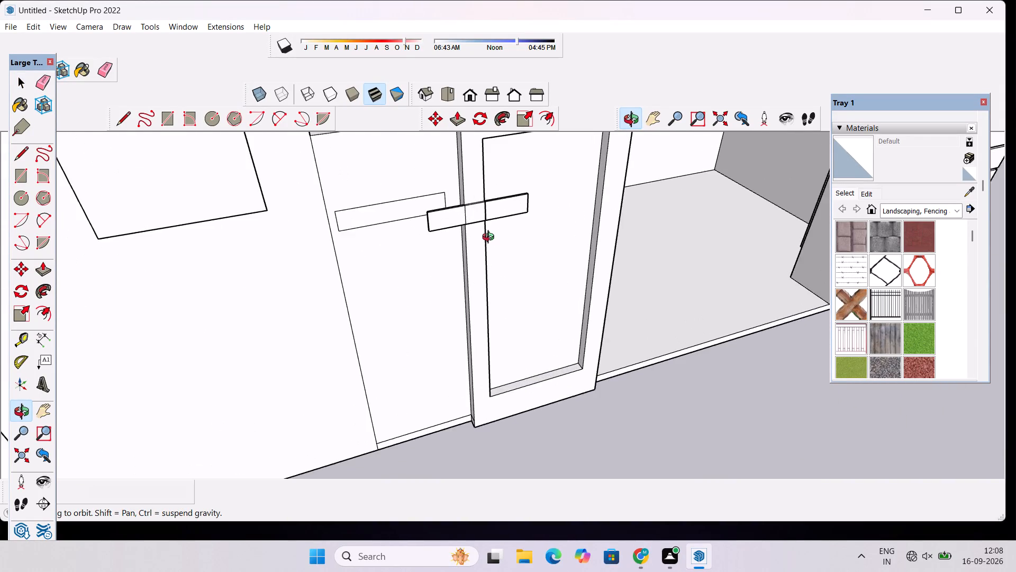
scroll(498, 240, "down", 3)
left_click_drag(580, 255, 474, 285)
scroll(459, 267, "up", 4)
scroll(459, 267, "down", 3)
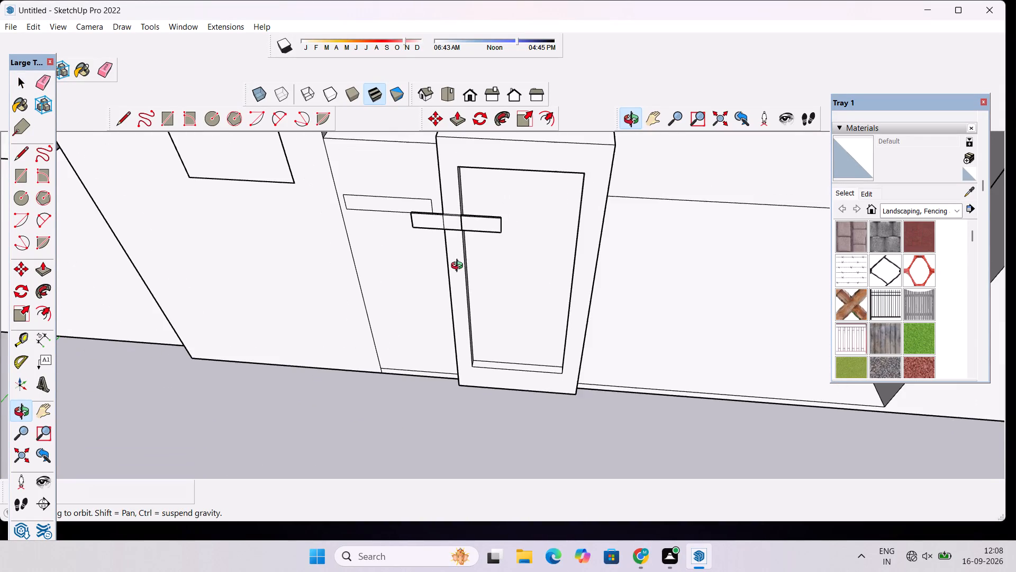
left_click_drag(430, 261, 483, 256)
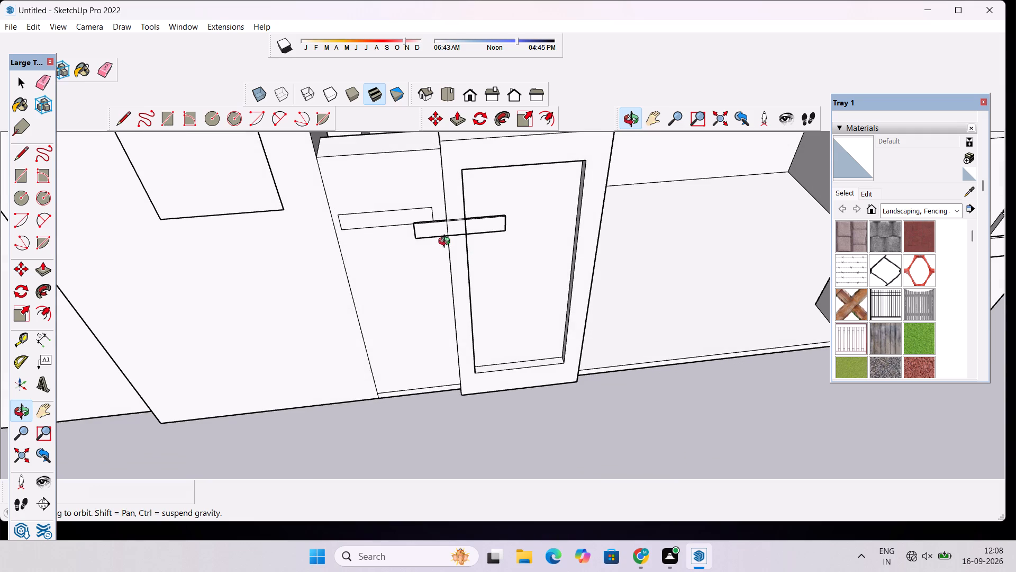
scroll(447, 243, "down", 6)
left_click_drag(447, 243, 529, 240)
scroll(429, 244, "up", 9)
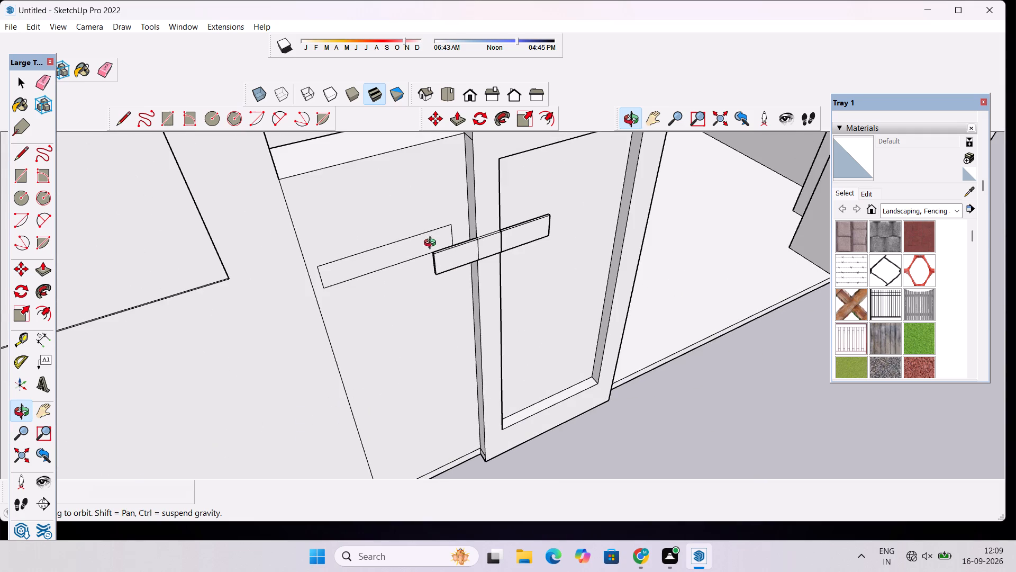
scroll(485, 246, "up", 9)
scroll(483, 208, "down", 9)
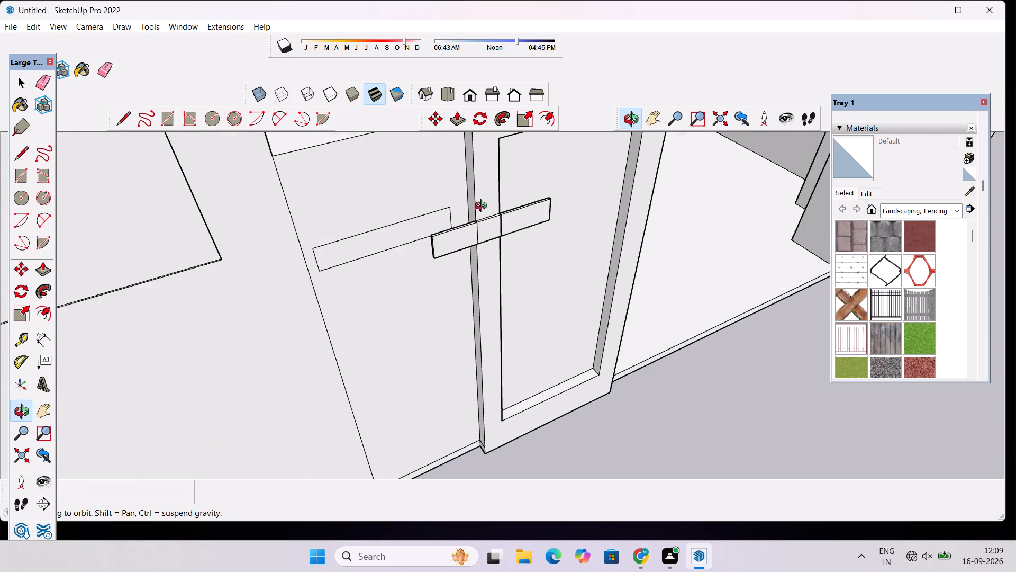
scroll(483, 207, "down", 2)
left_click_drag(480, 229, 468, 289)
scroll(507, 264, "up", 4)
left_click_drag(560, 250, 655, 249)
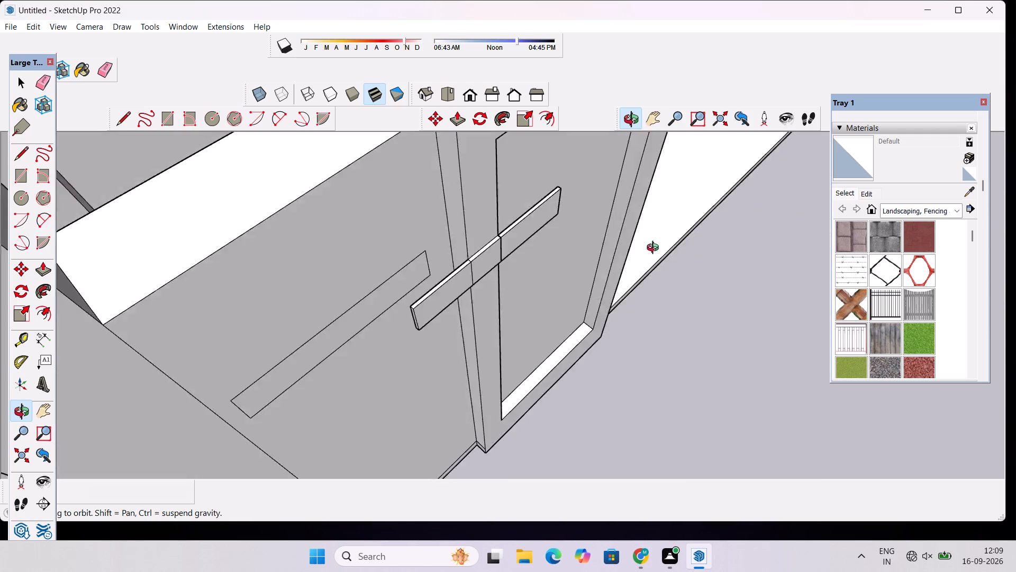
left_click_drag(655, 249, 364, 230)
scroll(363, 231, "down", 6)
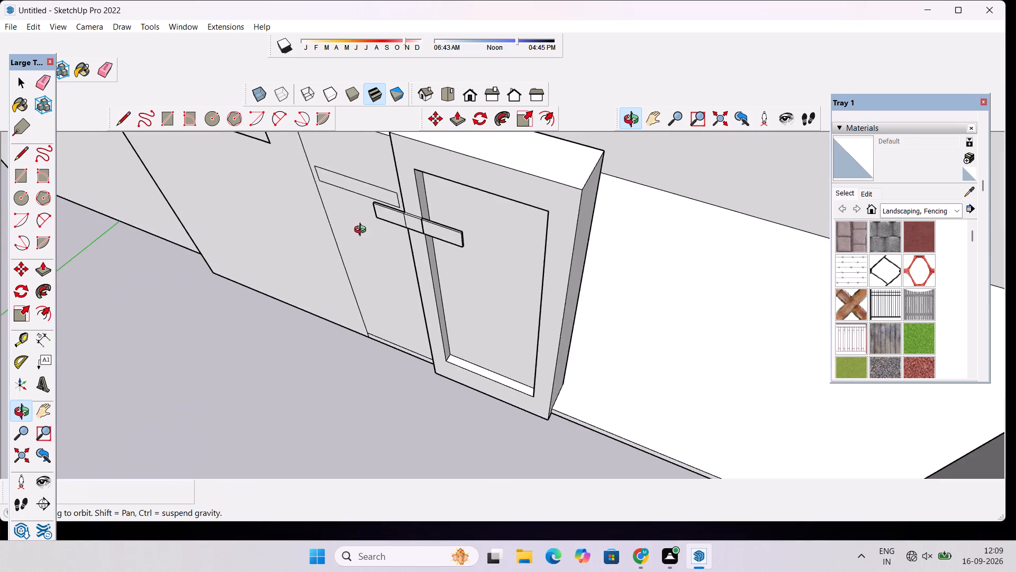
scroll(362, 231, "down", 5)
left_click_drag(334, 276, 446, 235)
scroll(446, 235, "down", 6)
left_click_drag(446, 240, 465, 299)
scroll(464, 297, "up", 5)
scroll(318, 268, "up", 3)
left_click_drag(351, 251, 409, 285)
left_click_drag(370, 298, 444, 232)
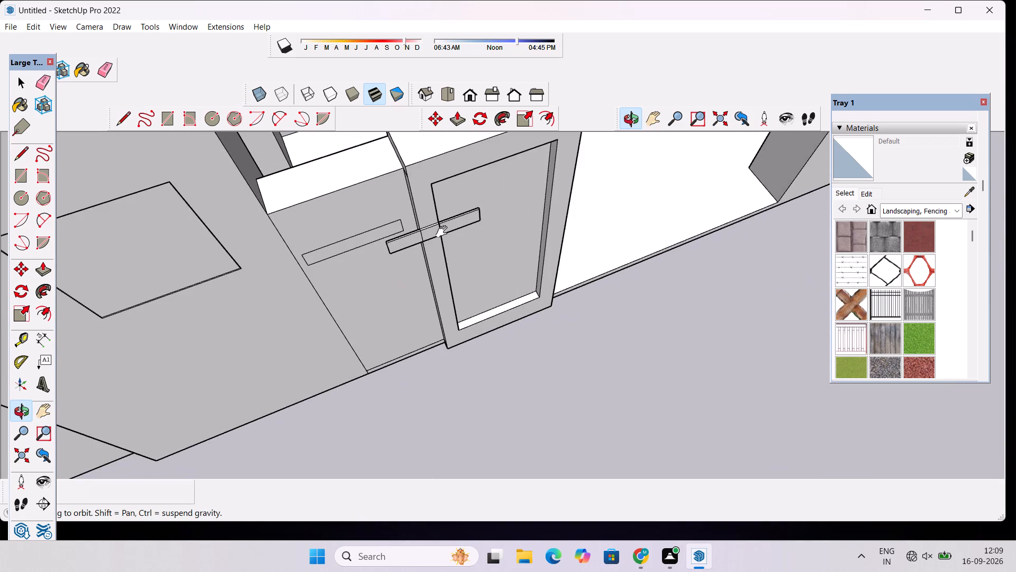
scroll(424, 243, "up", 4)
left_click_drag(426, 254, 403, 256)
left_click_drag(430, 287, 390, 249)
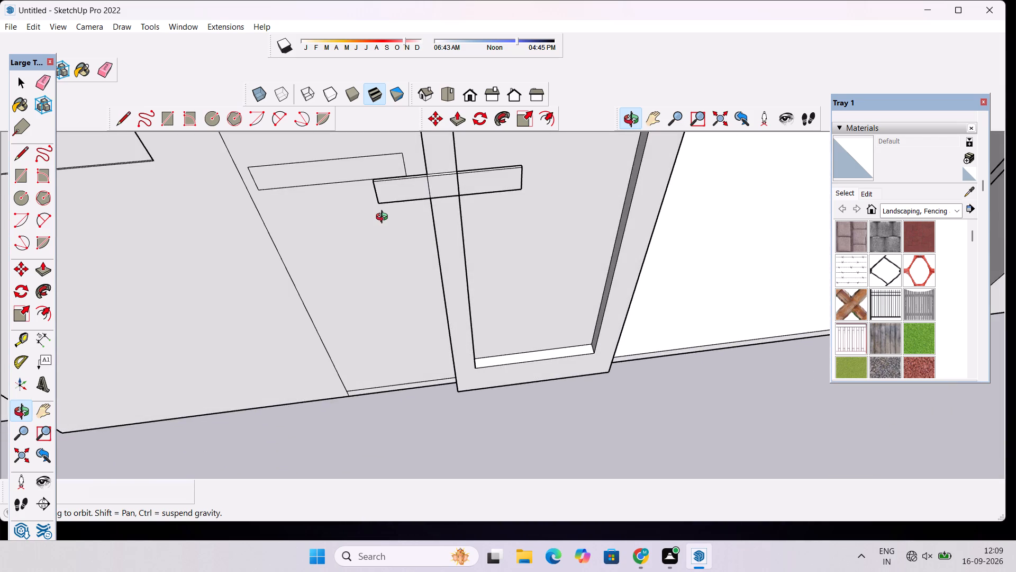
scroll(384, 218, "down", 6)
left_click_drag(392, 213, 427, 257, "shift")
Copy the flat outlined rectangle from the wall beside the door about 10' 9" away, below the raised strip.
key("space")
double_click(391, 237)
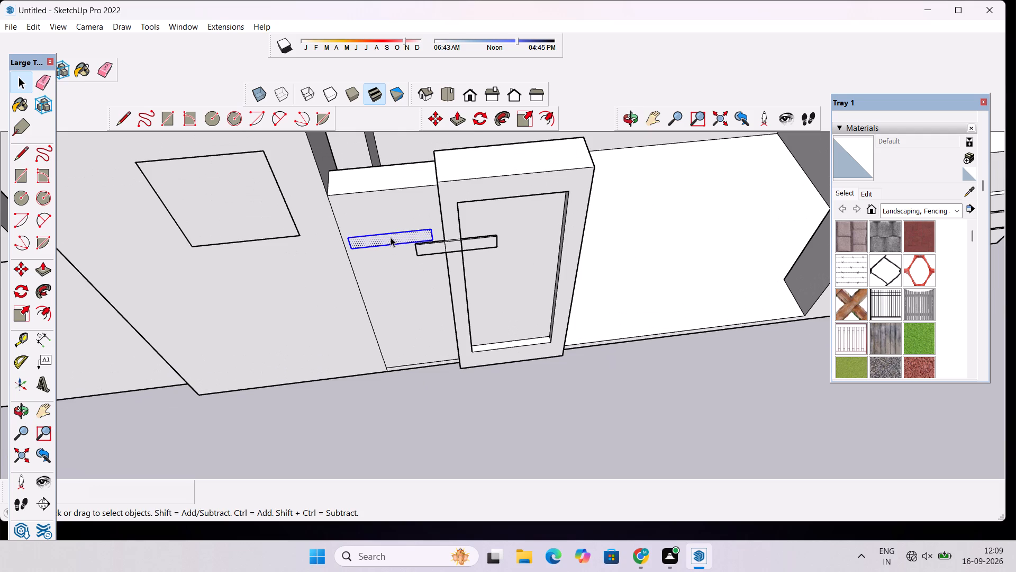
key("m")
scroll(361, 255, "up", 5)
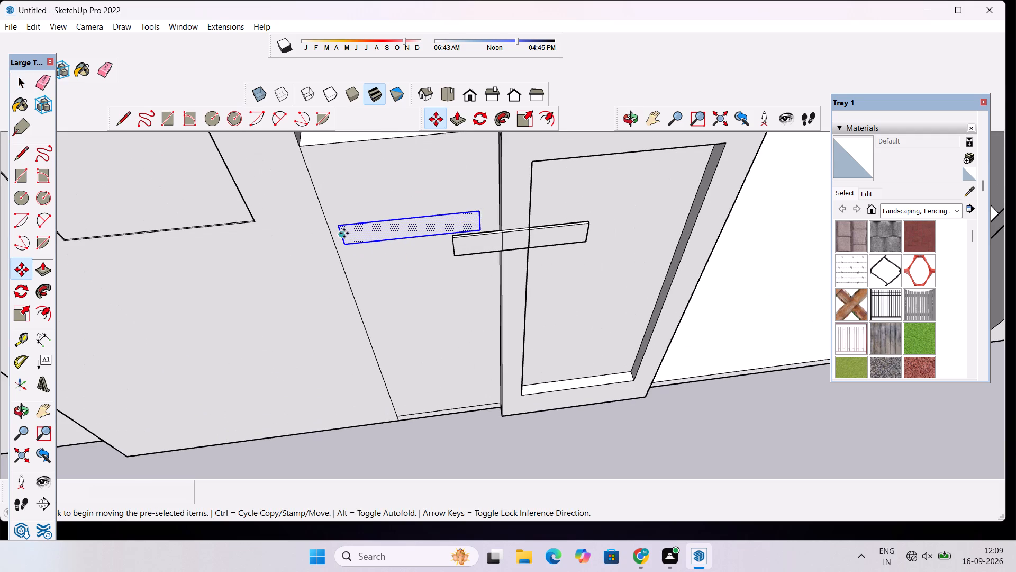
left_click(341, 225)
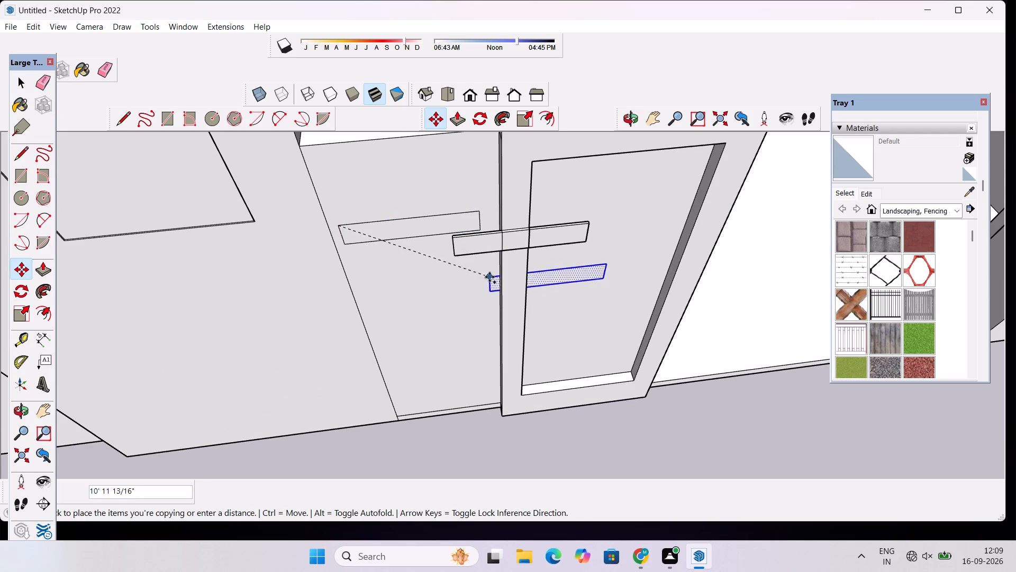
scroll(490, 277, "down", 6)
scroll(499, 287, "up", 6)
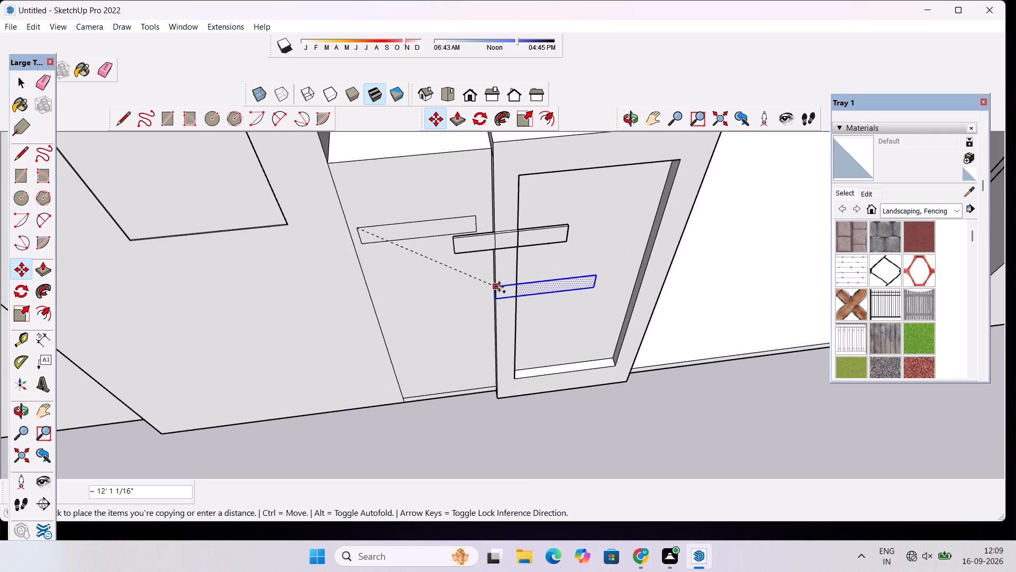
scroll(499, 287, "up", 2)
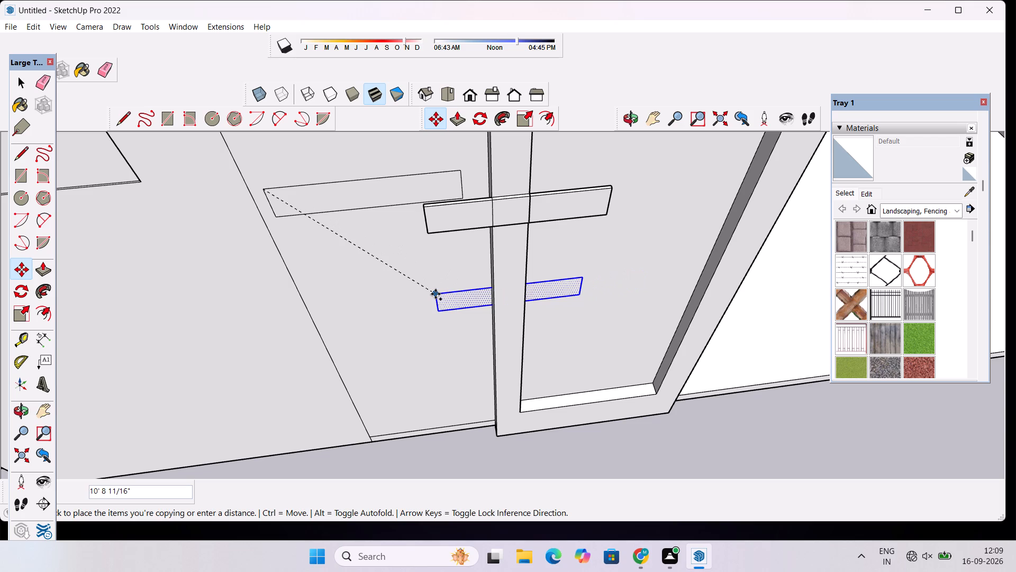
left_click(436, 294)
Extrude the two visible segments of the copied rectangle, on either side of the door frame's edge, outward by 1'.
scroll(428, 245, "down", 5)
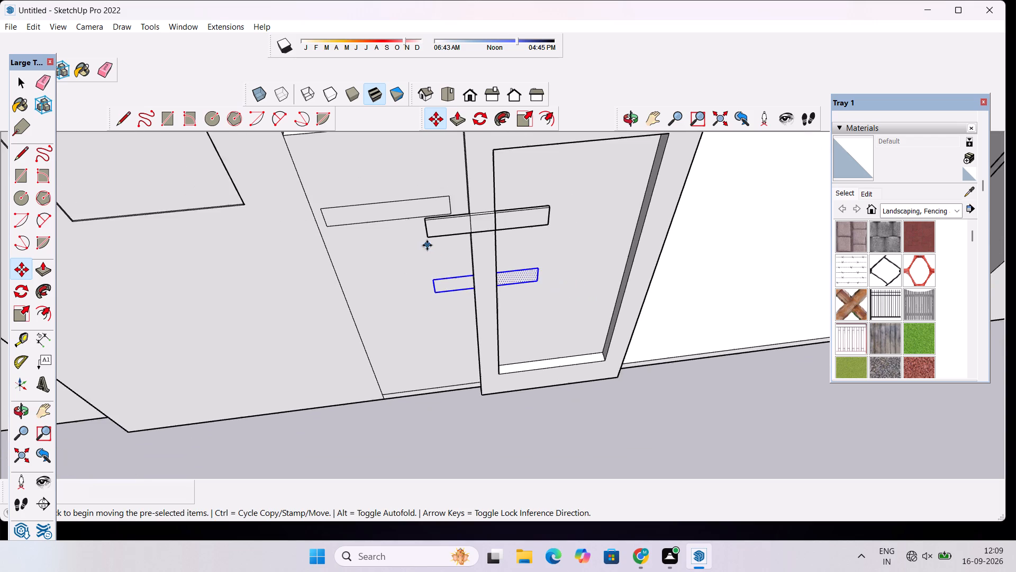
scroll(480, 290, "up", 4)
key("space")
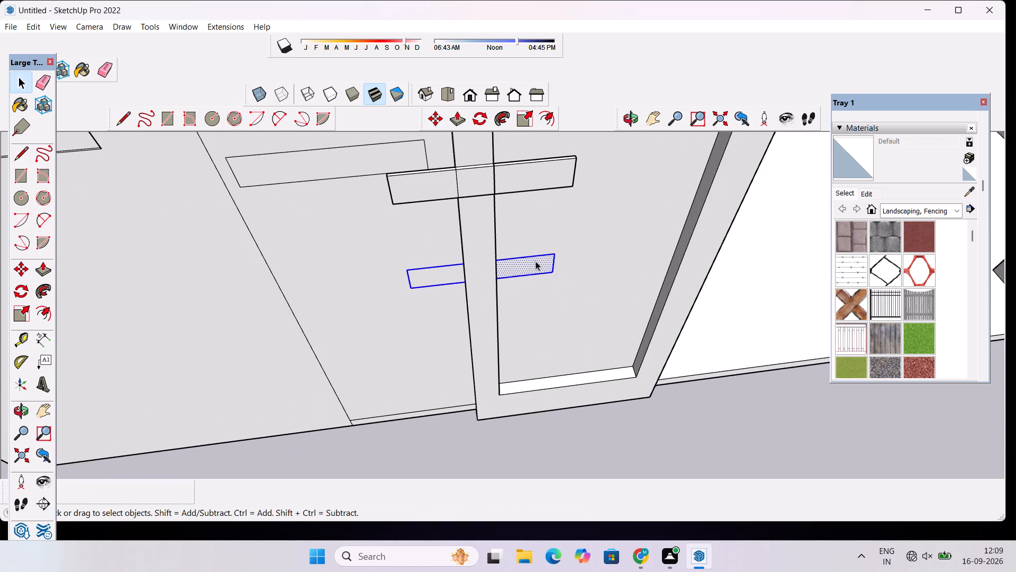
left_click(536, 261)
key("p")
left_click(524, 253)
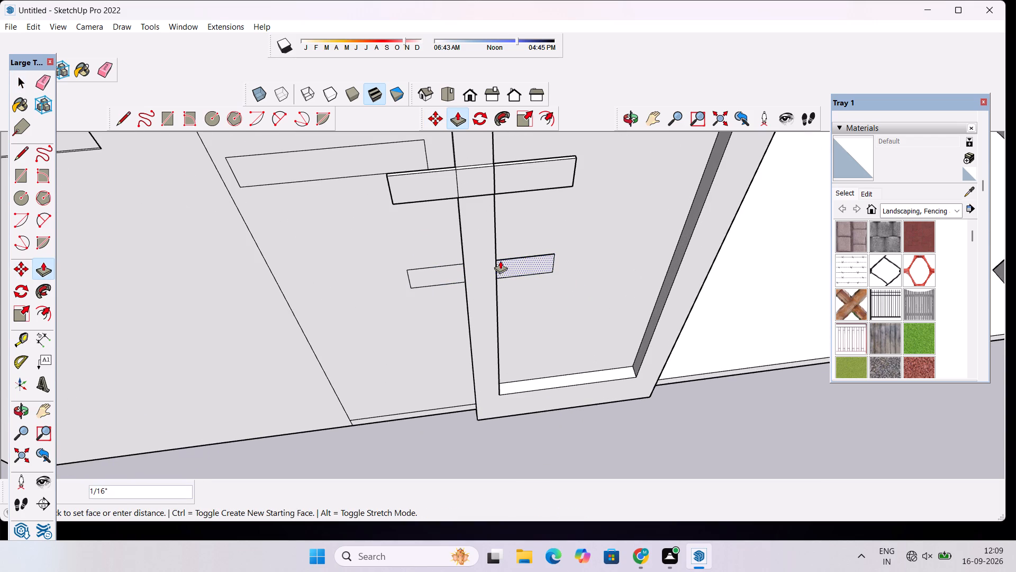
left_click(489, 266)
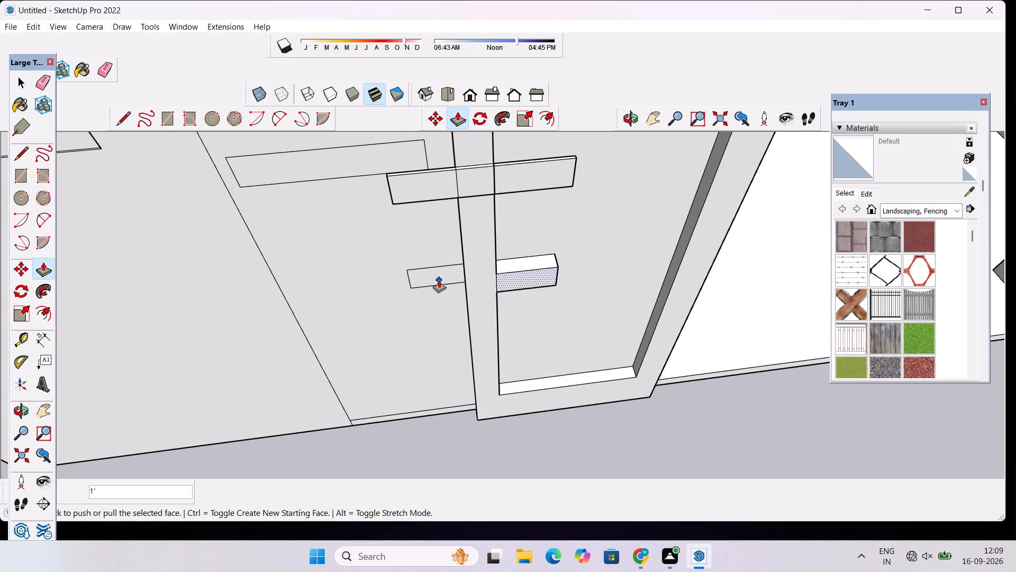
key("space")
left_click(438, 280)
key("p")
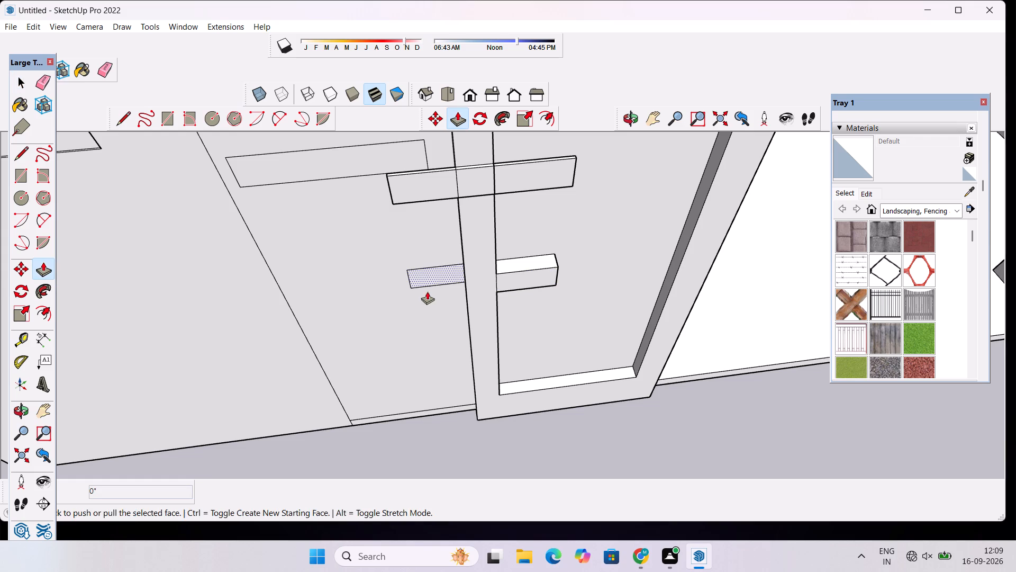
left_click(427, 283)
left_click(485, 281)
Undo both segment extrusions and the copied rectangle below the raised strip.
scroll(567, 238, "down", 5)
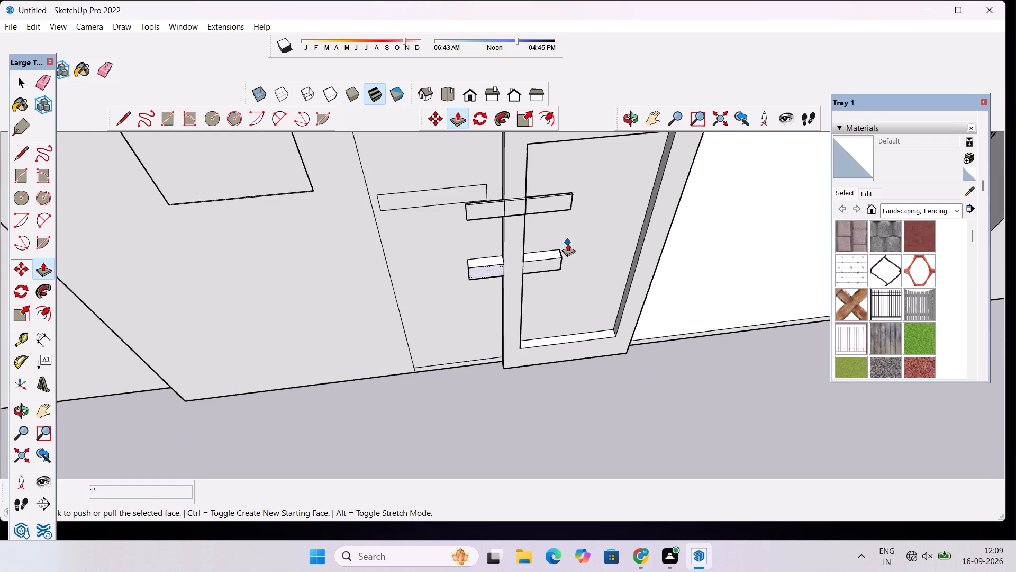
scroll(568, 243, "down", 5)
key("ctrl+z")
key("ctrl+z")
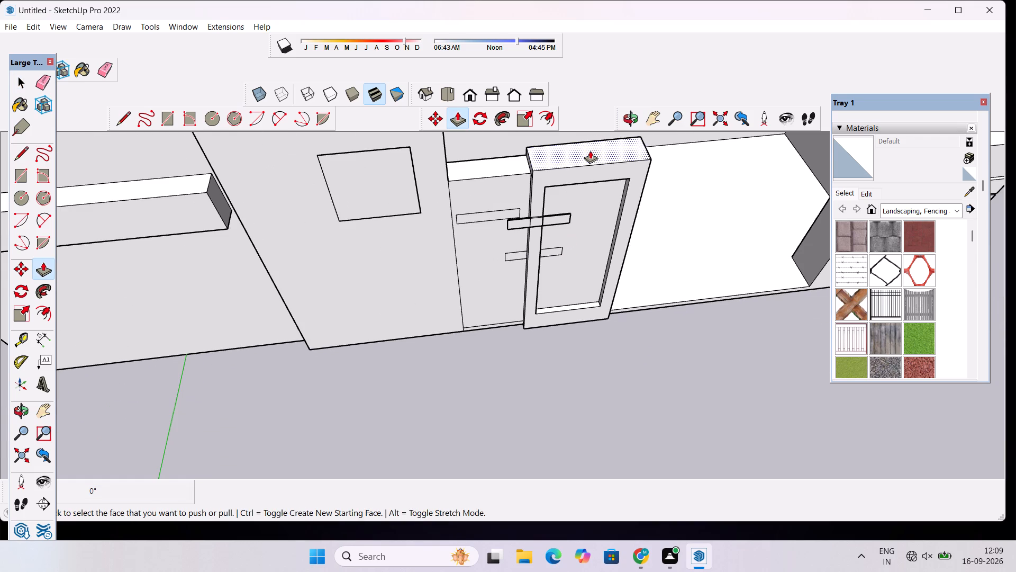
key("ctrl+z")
Examine the building's front elevation around the door and entrance opening.
left_click(625, 123)
left_click_drag(631, 221, 523, 175)
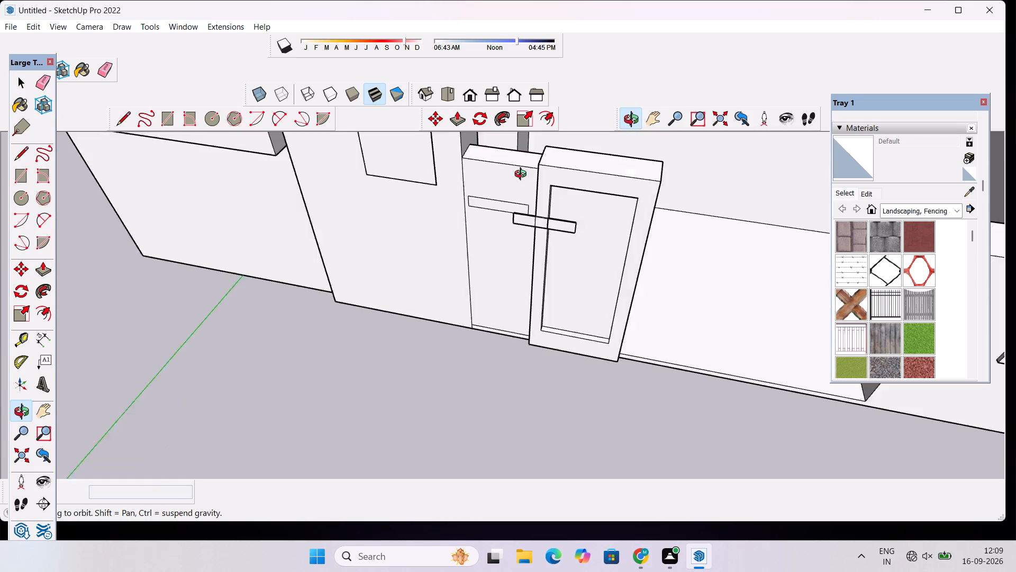
left_click_drag(523, 175, 516, 166)
scroll(516, 163, "down", 11)
left_click_drag(465, 260, 625, 167)
scroll(534, 260, "down", 6)
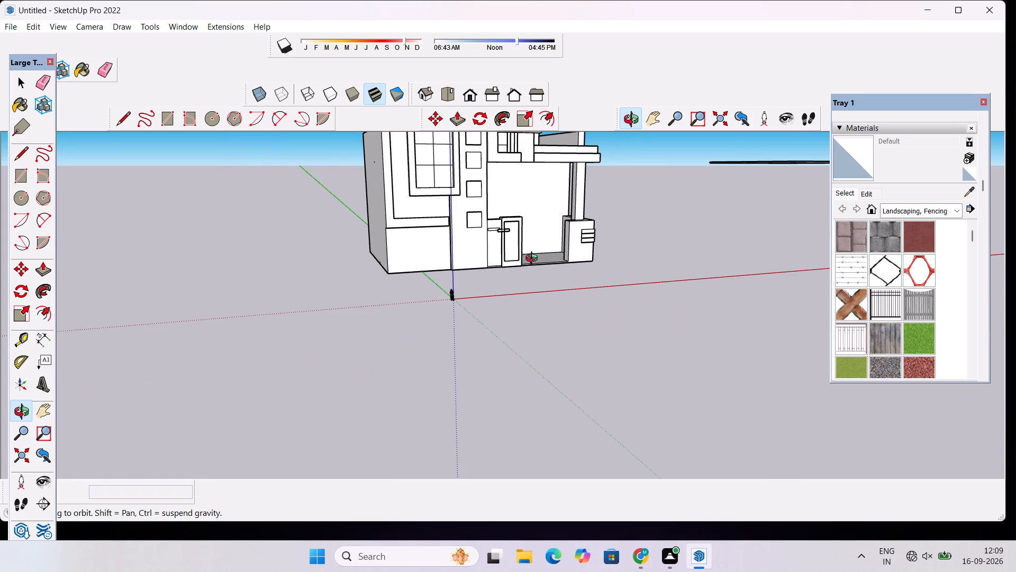
scroll(509, 244, "up", 7)
scroll(508, 244, "down", 4)
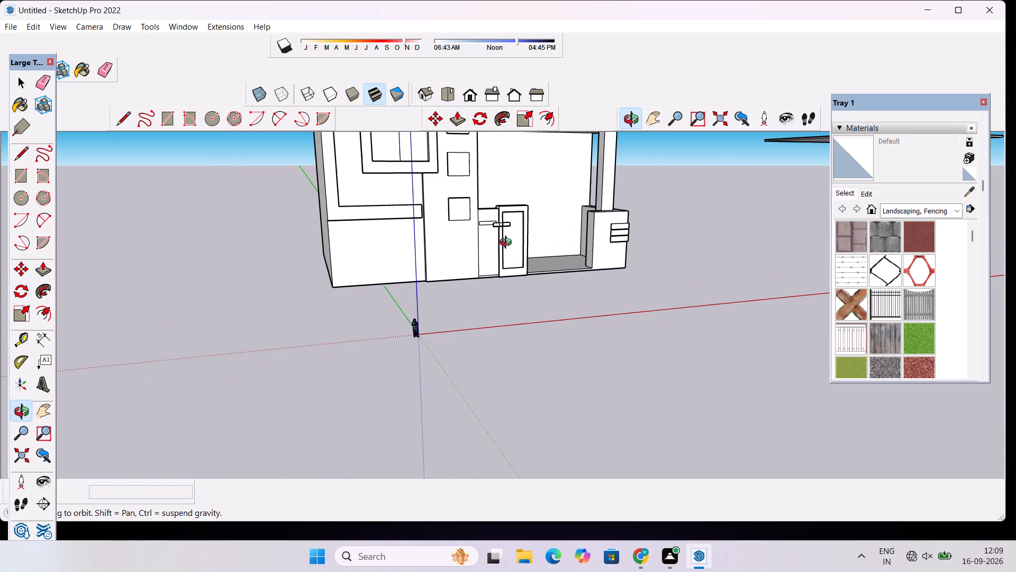
Copy all three front face segments of the raised strip crossing the door frame about 4' straight down.
left_click_drag(538, 240, 498, 276, "shift")
scroll(446, 248, "up", 10, "shift")
left_click_drag(462, 289, 437, 278, "shift")
scroll(411, 287, "up", 4, "shift")
left_click_drag(434, 290, 434, 252, "shift")
scroll(436, 269, "up", 3)
key("space")
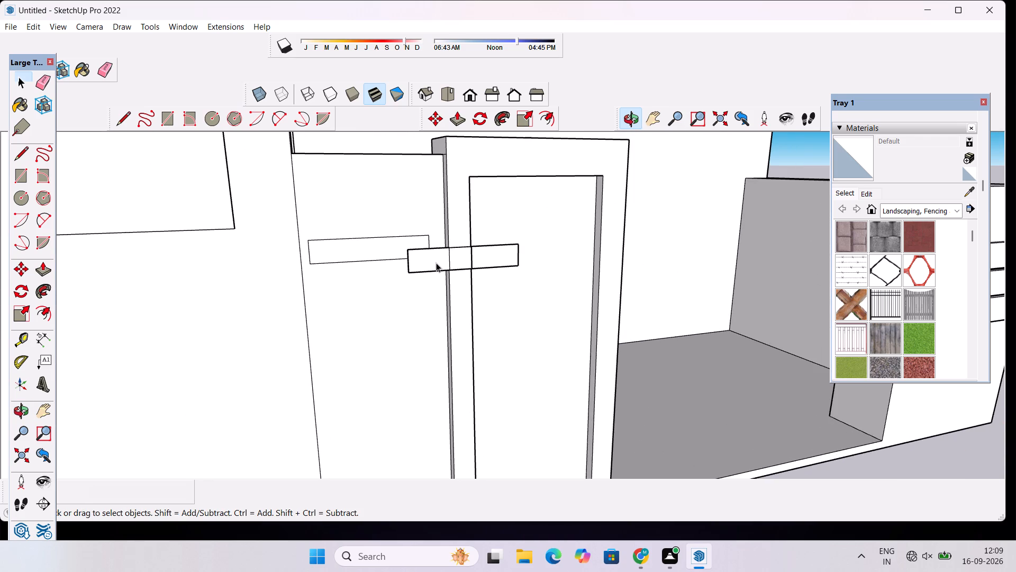
left_click(436, 263)
double_click(436, 263, "ctrl")
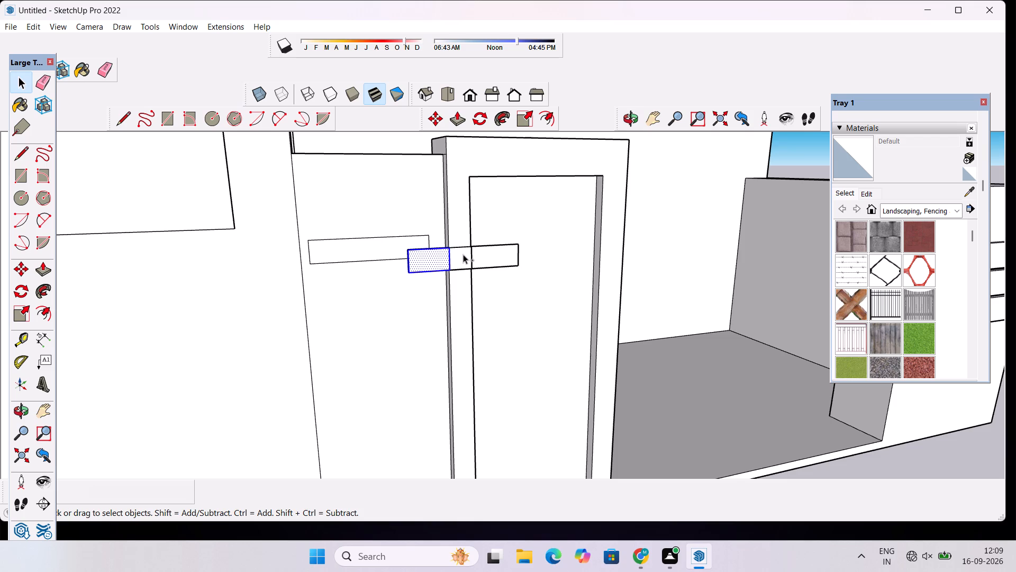
double_click(463, 254, "ctrl")
double_click(482, 254, "ctrl")
key("m")
scroll(445, 278, "up", 3)
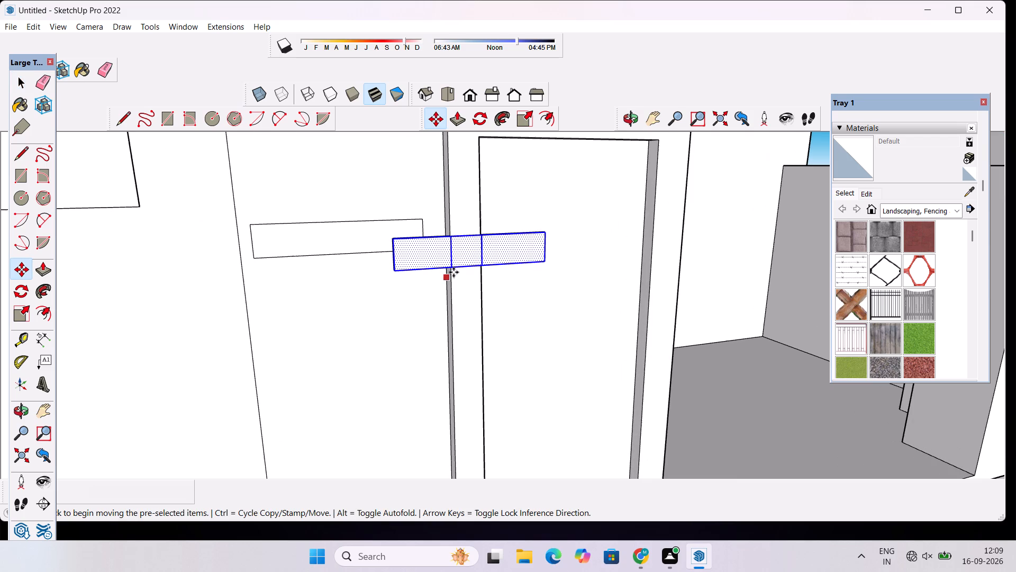
left_click(453, 272)
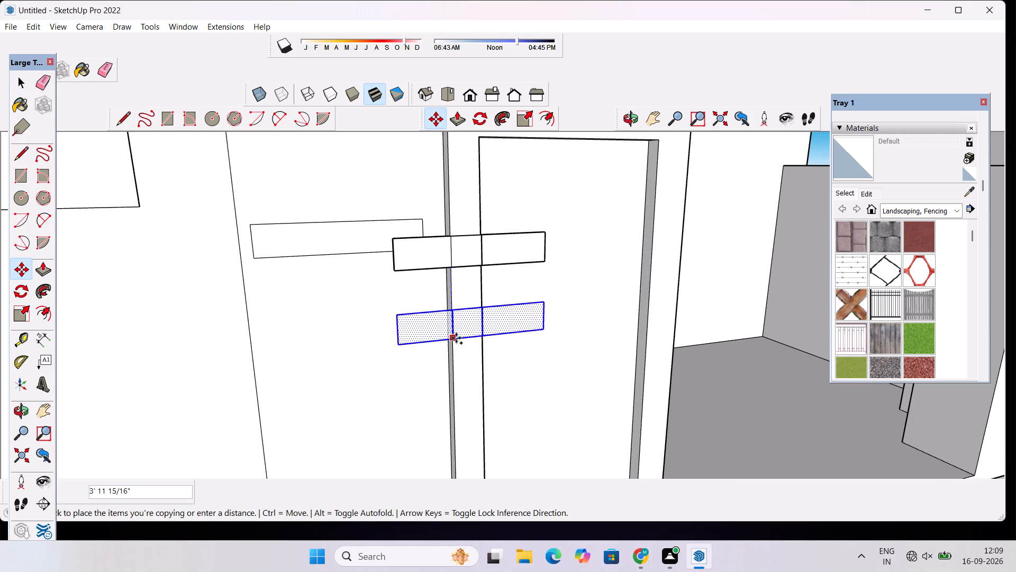
scroll(456, 338, "down", 7)
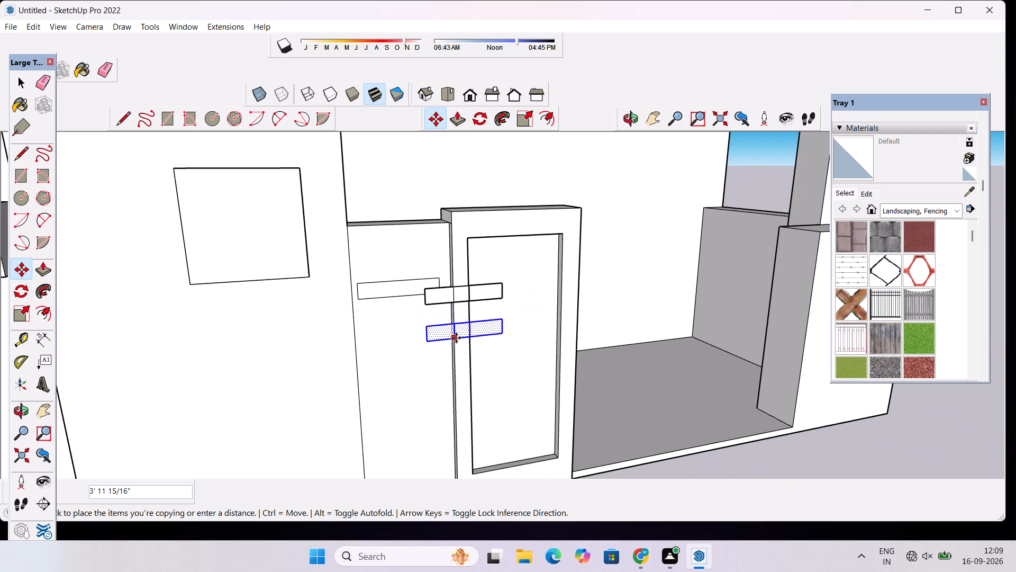
left_click(456, 338)
Extrude the left segment of the copied lower strip by 2".
key("space")
scroll(458, 332, "up", 1)
key("p")
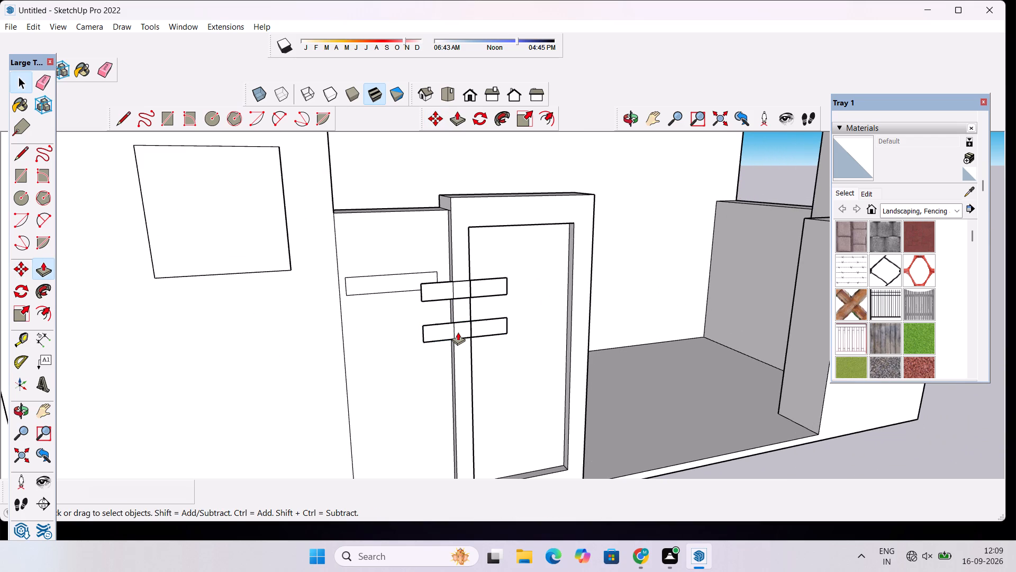
left_click(444, 326)
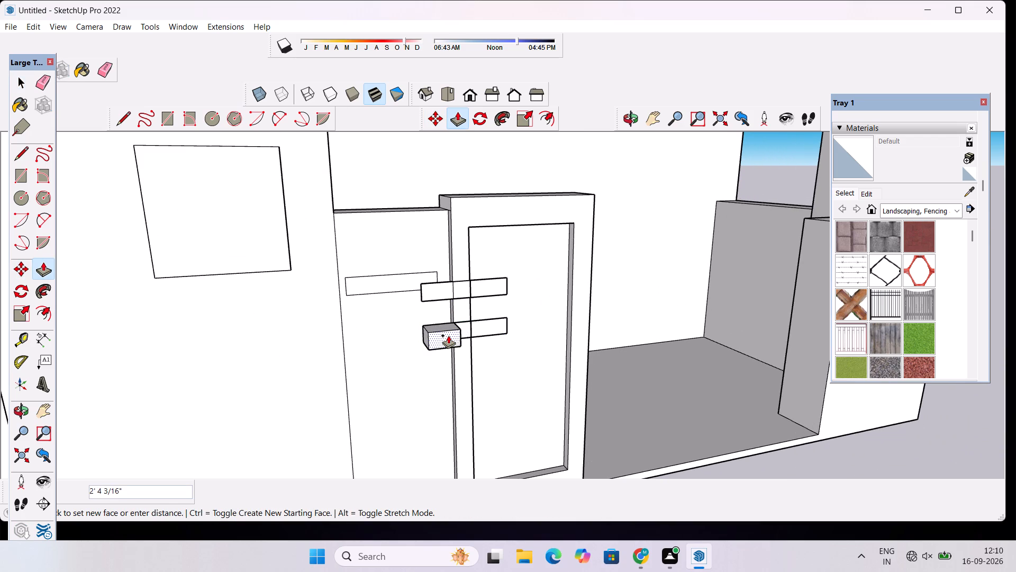
type("2\"")
key("Return")
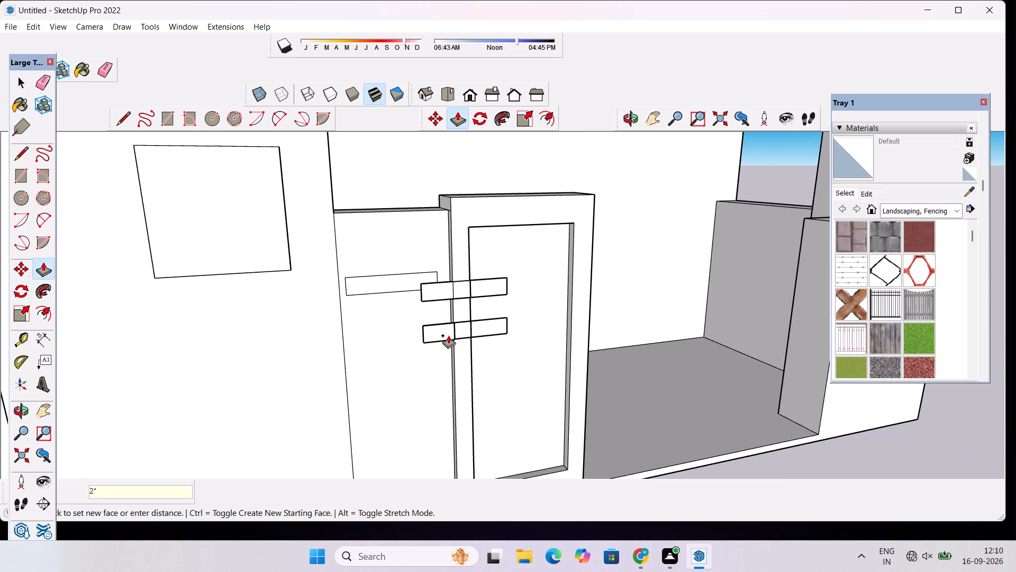
Extrude the middle and right segments of the copied lower strip to match the left segment's 2" depth.
scroll(461, 328, "up", 8)
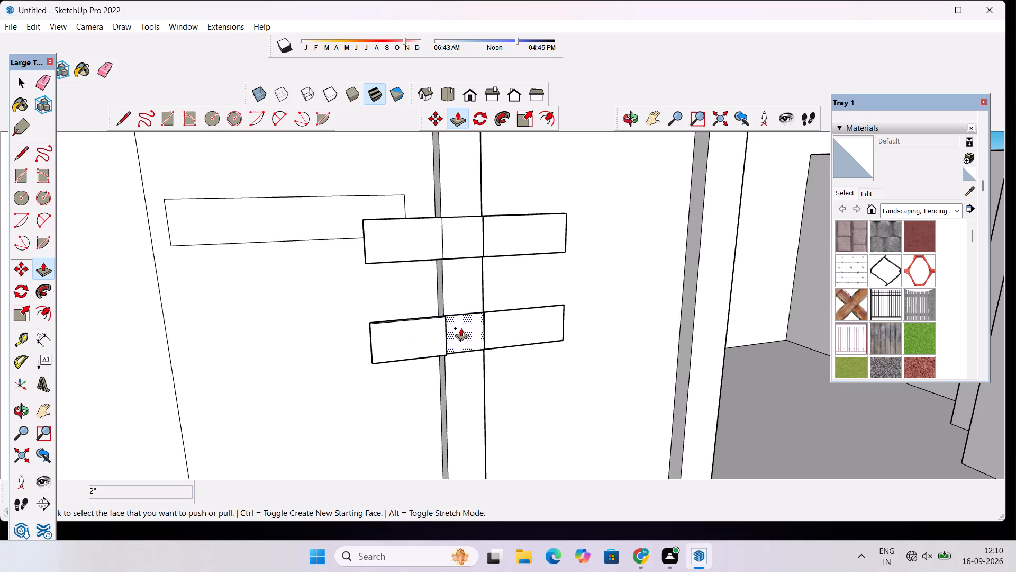
left_click(461, 328)
left_click(426, 337)
left_click(510, 323)
left_click(464, 336)
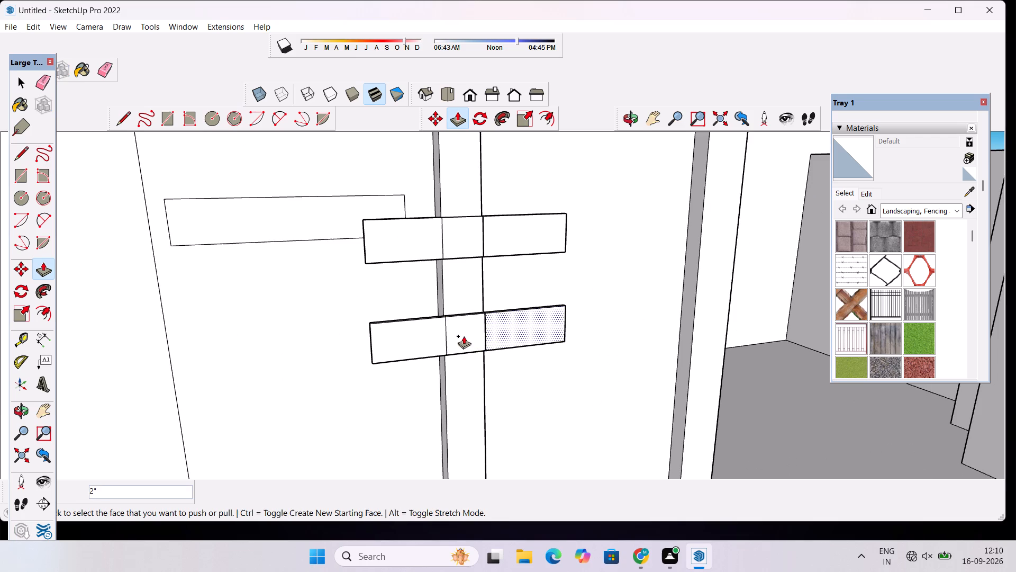
Examine the front elevation around the two raised strips on the door panel and the entrance opening.
scroll(462, 336, "down", 16)
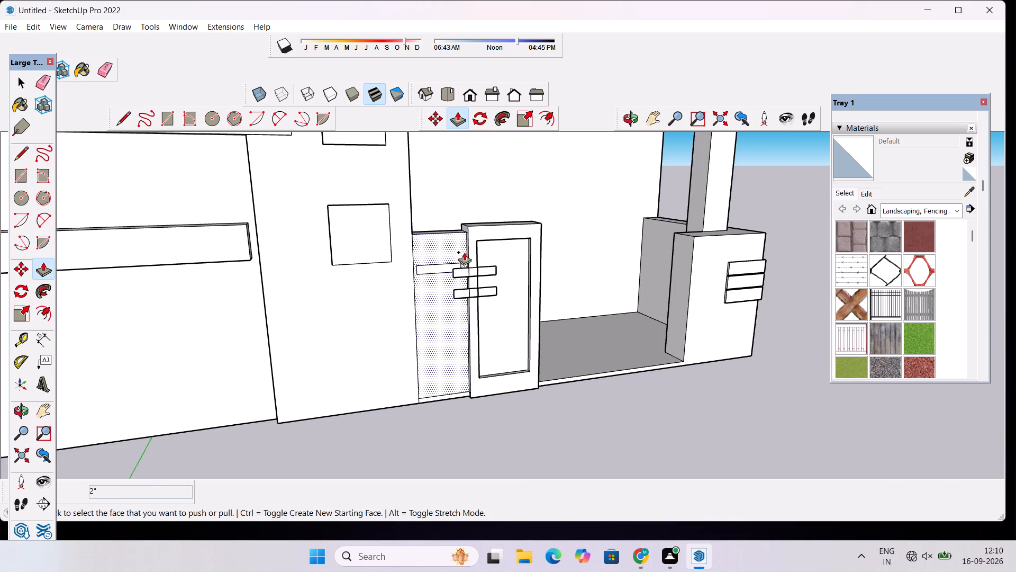
scroll(467, 246, "down", 13)
left_click(624, 118)
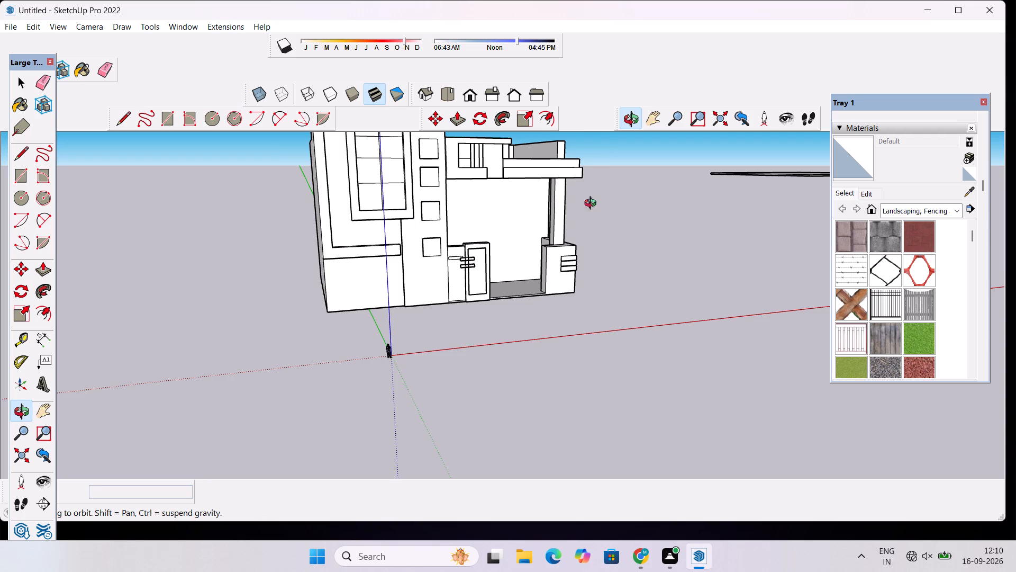
left_click_drag(570, 240, 507, 239, "shift")
scroll(440, 255, "up", 4)
scroll(440, 255, "down", 4)
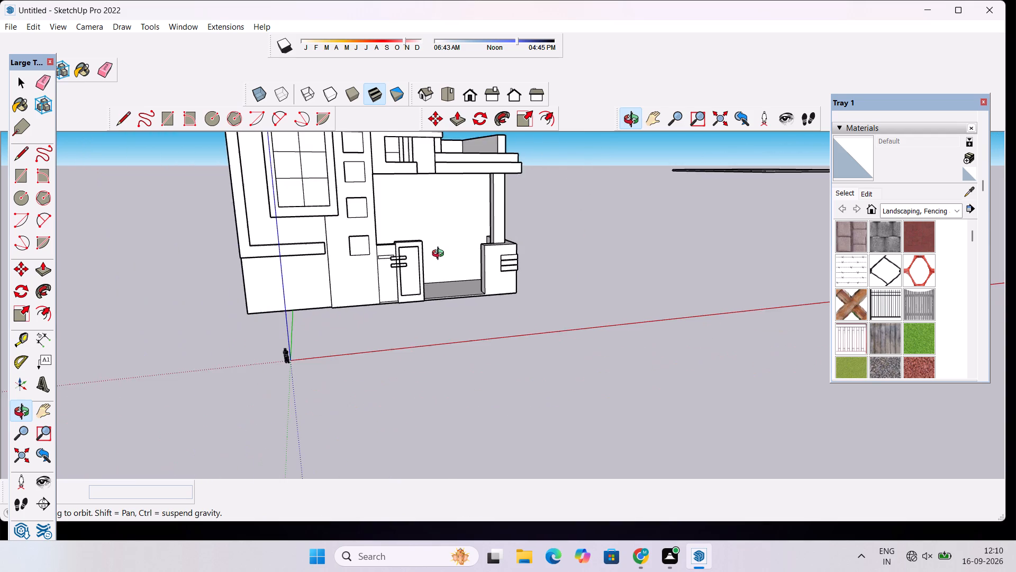
scroll(432, 265, "up", 10)
scroll(367, 269, "down", 2)
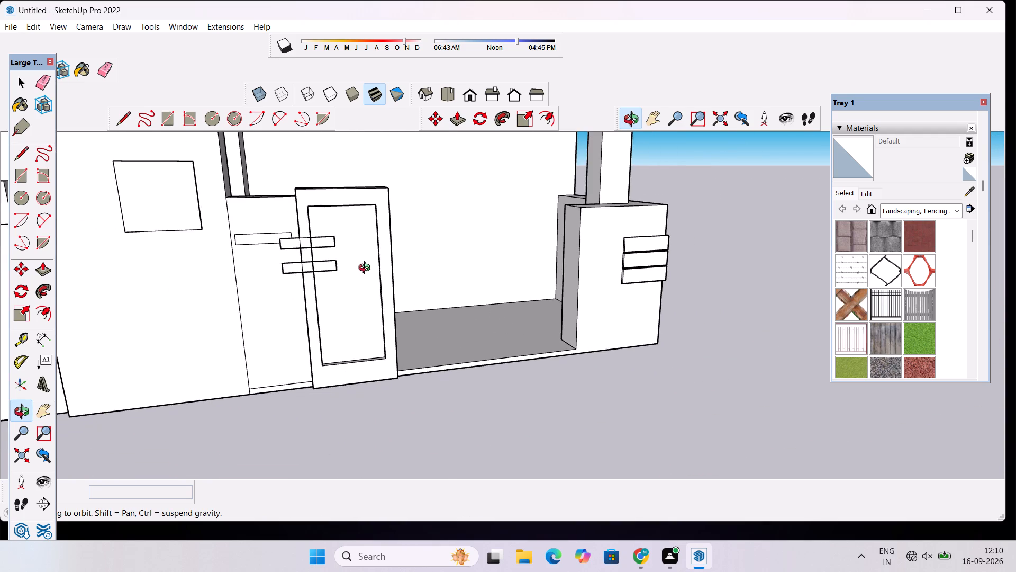
left_click_drag(334, 274, 451, 276, "shift")
Copy all three front face segments of the lower raised strip about 4' 2" straight down across the door frame.
scroll(444, 279, "up", 4, "shift")
scroll(410, 273, "up", 3)
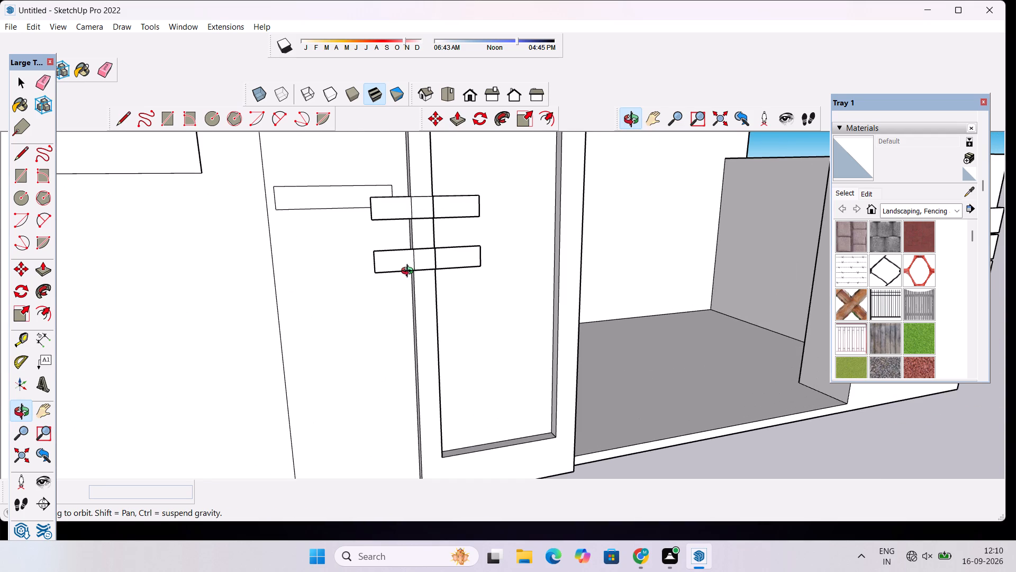
key("space")
scroll(397, 269, "up", 3)
double_click(383, 257)
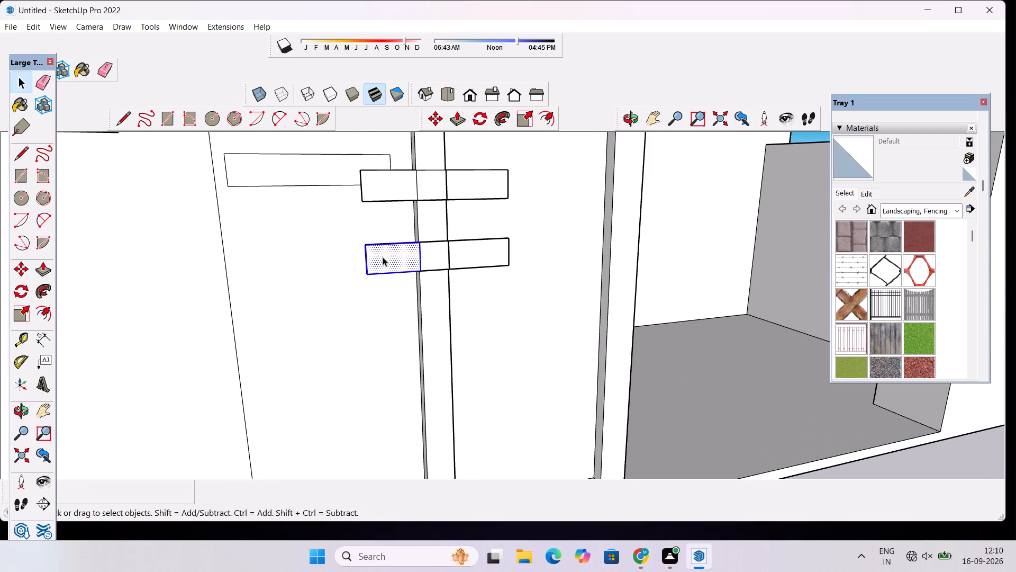
double_click(440, 256, "ctrl")
double_click(463, 256, "ctrl")
scroll(441, 233, "down", 4)
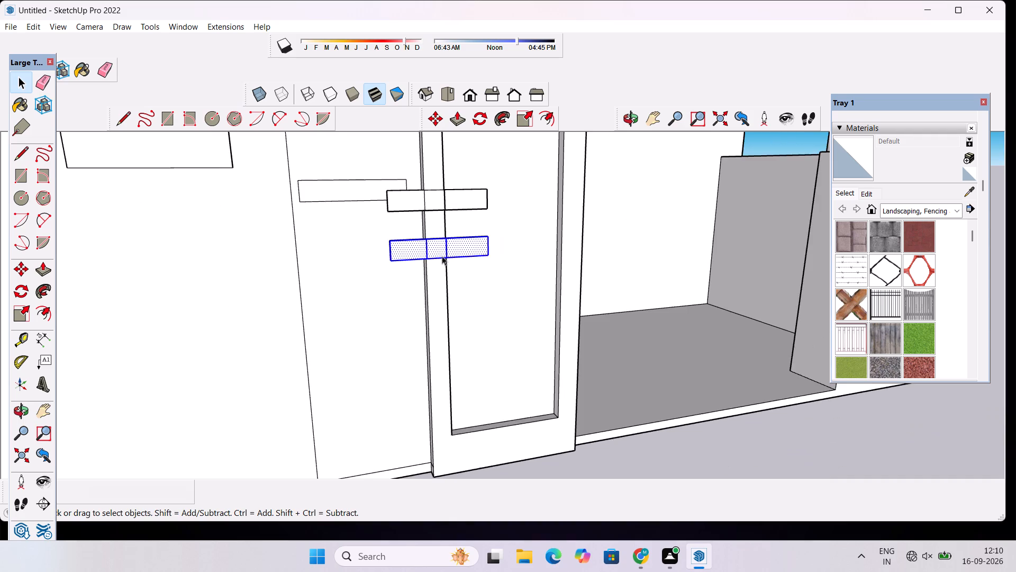
scroll(448, 282, "down", 4)
key("m")
scroll(420, 263, "up", 6)
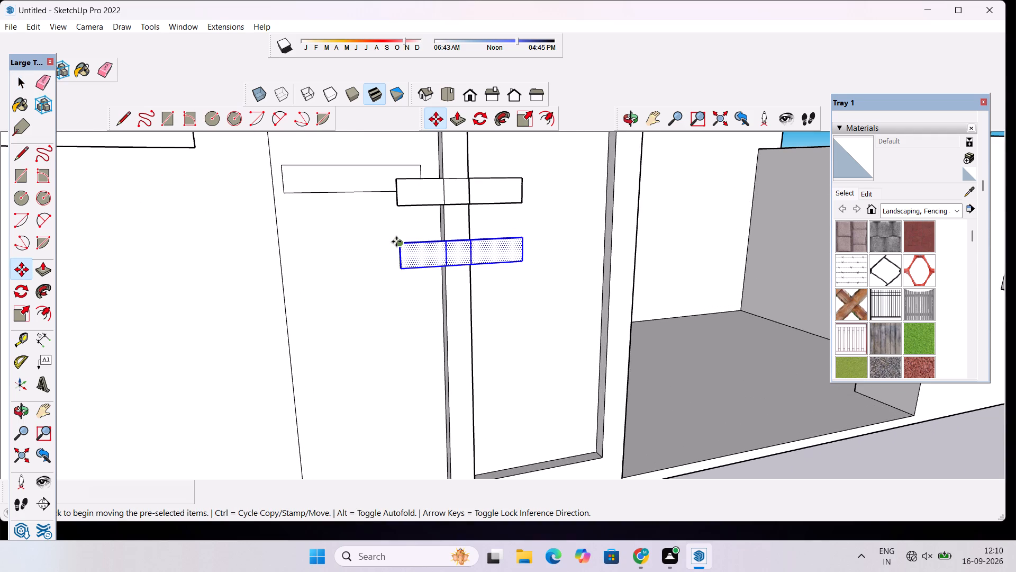
left_click(400, 245)
scroll(405, 273, "down", 4)
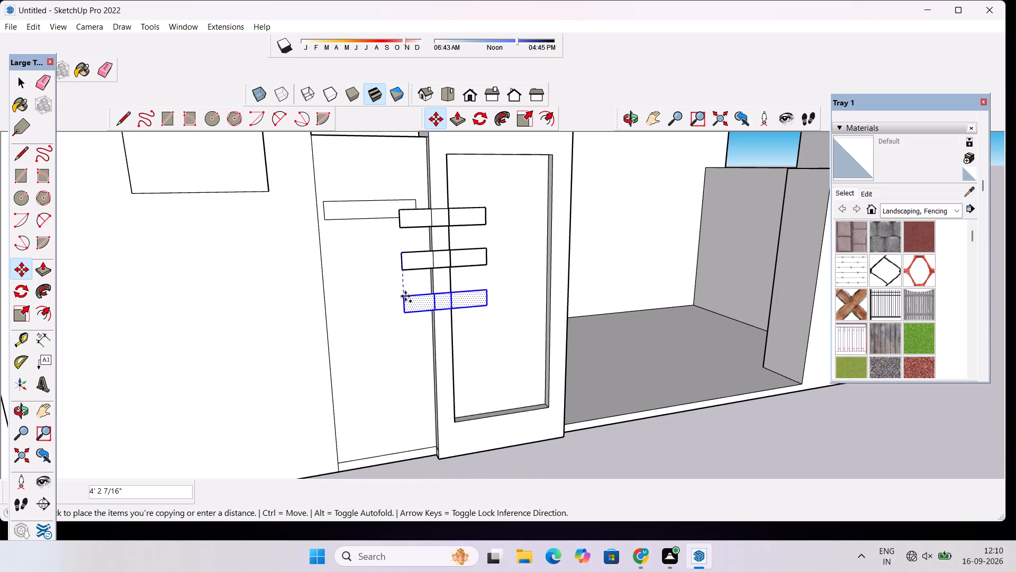
left_click(405, 296)
key("space")
Extrude the left, middle and right segments of the newly copied lowest strip by 2".
scroll(443, 298, "up", 3)
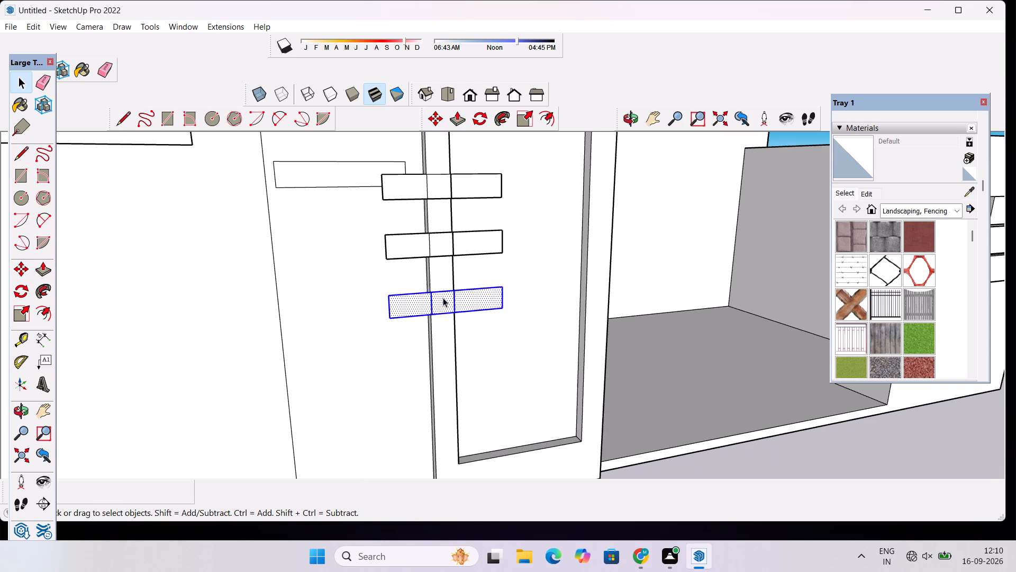
key("p")
left_click(418, 301)
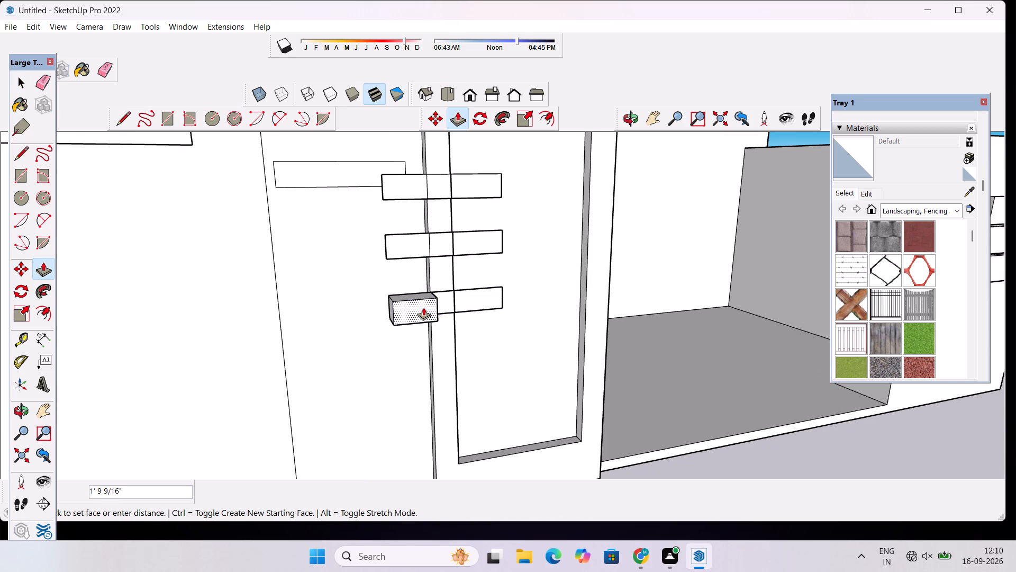
type("2\"")
key("Return")
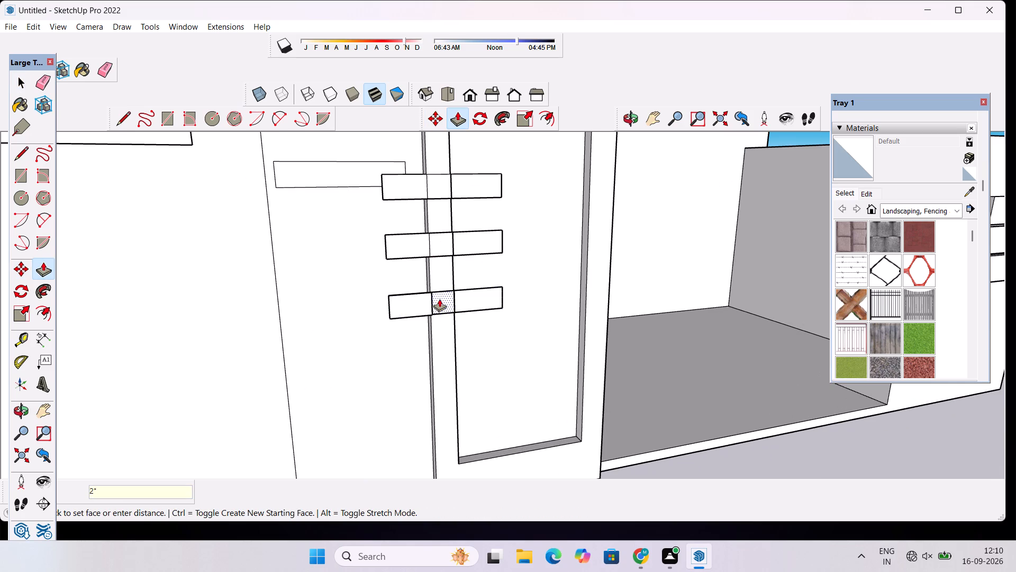
left_click(439, 299)
left_click(420, 308)
left_click(482, 298)
left_click(448, 307)
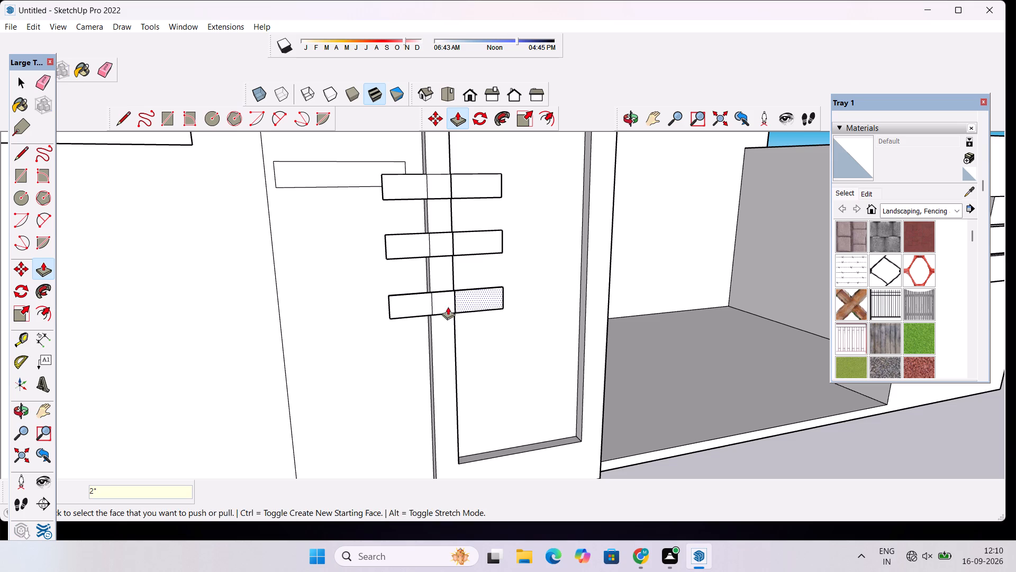
Delete the leftover flat rectangle, including its edges, on the wall beside the top raised strip.
left_click(626, 111)
left_click_drag(385, 310, 385, 310)
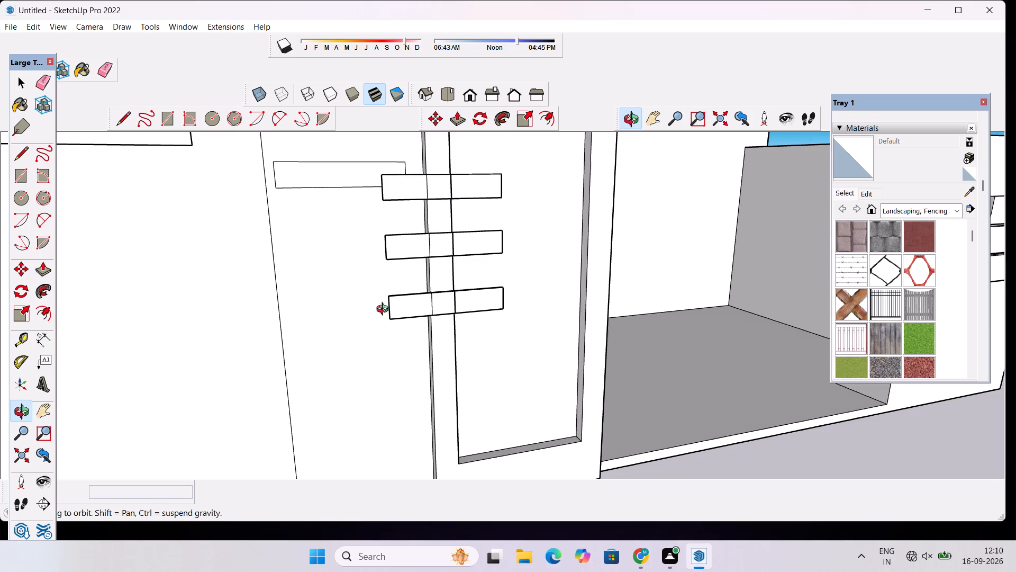
left_click_drag(385, 310, 330, 230)
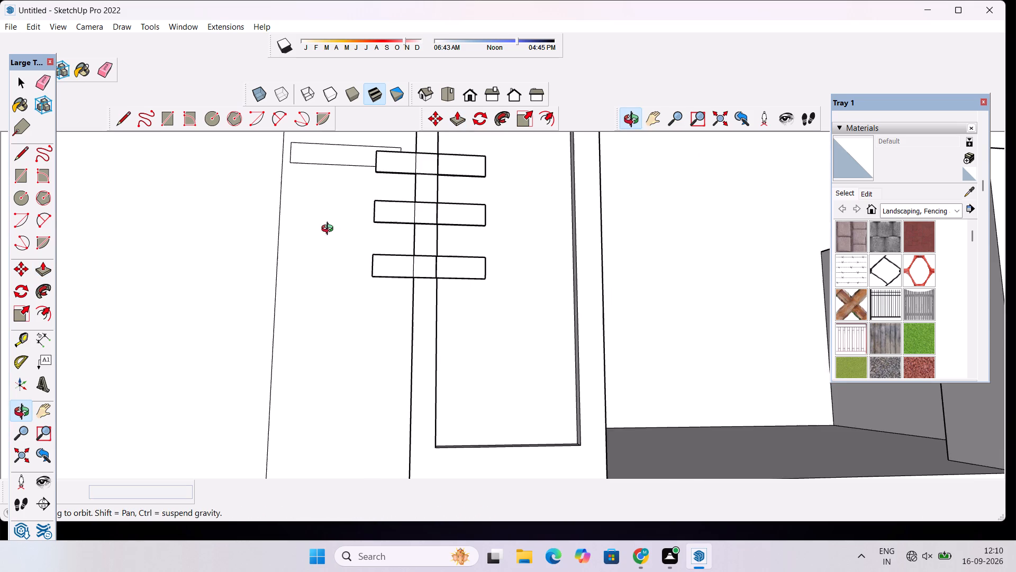
left_click_drag(332, 230, 677, 359)
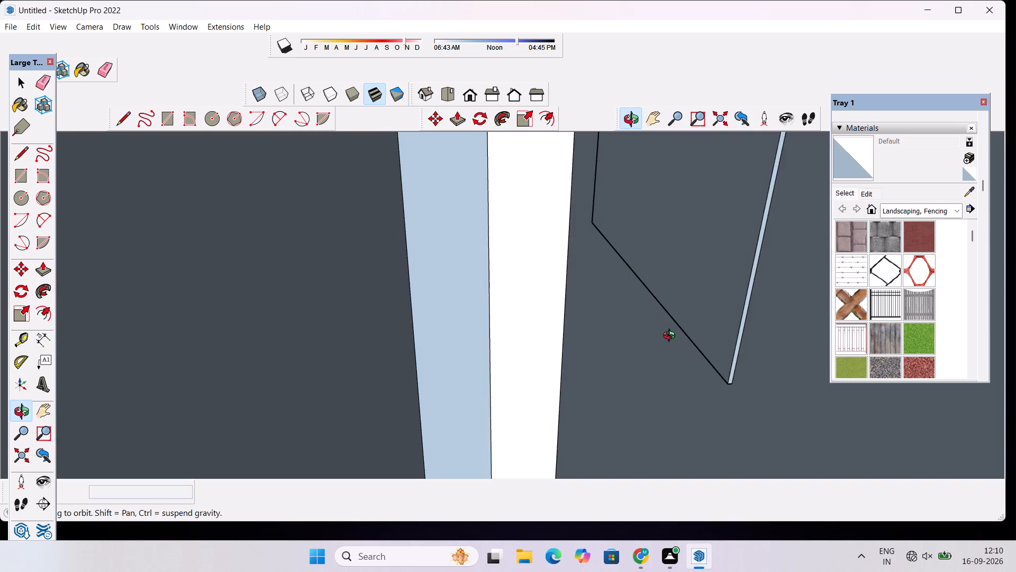
left_click_drag(671, 336, 298, 254)
scroll(293, 253, "down", 20)
scroll(293, 253, "down", 8)
scroll(380, 235, "up", 11)
key("space")
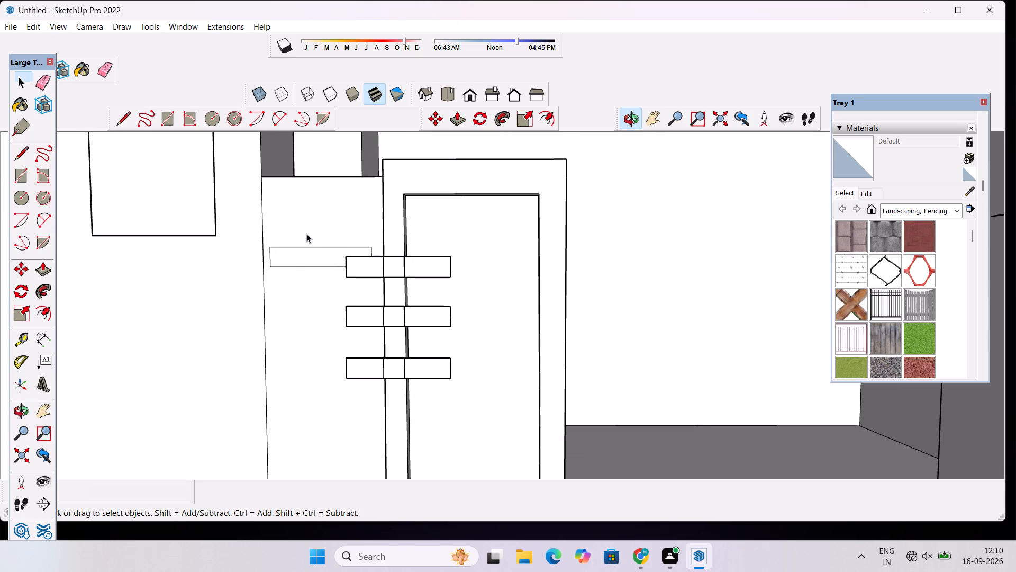
double_click(292, 261)
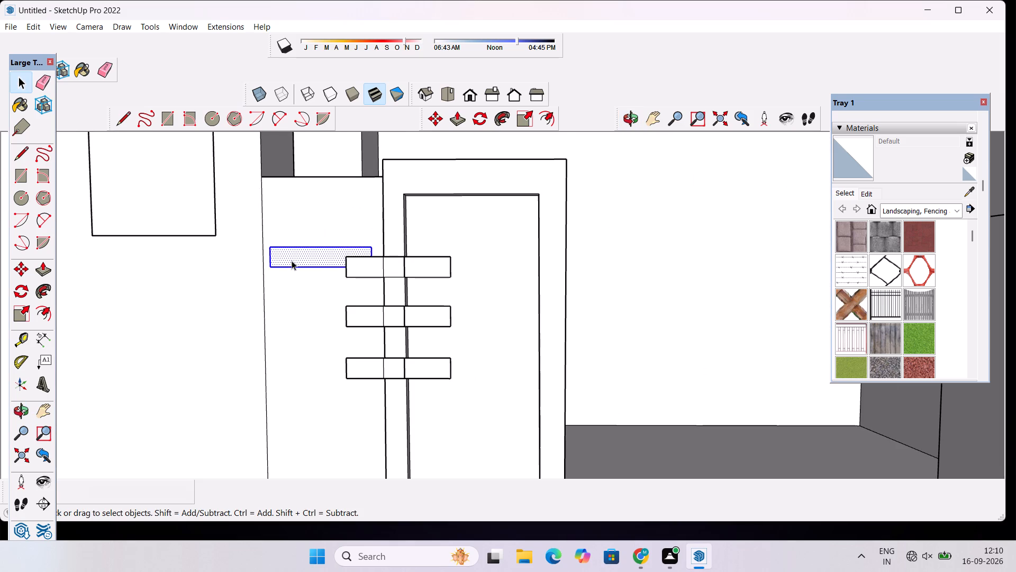
key("Delete")
Examine the whole house from the front and above, including the door strips, entrance opening, balcony and roof.
scroll(292, 261, "down", 16)
scroll(288, 261, "up", 2)
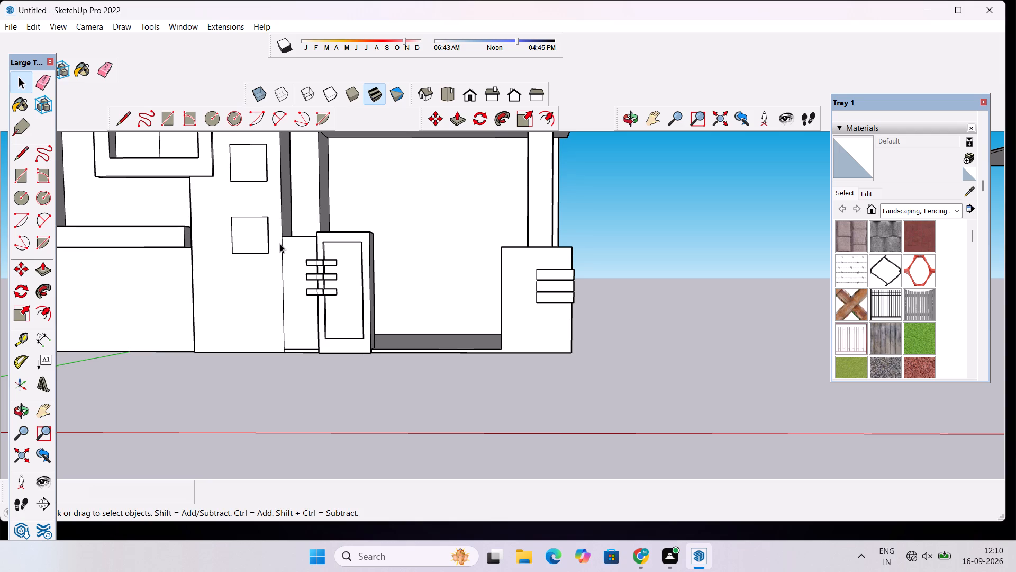
scroll(280, 281, "down", 3)
scroll(294, 281, "up", 2)
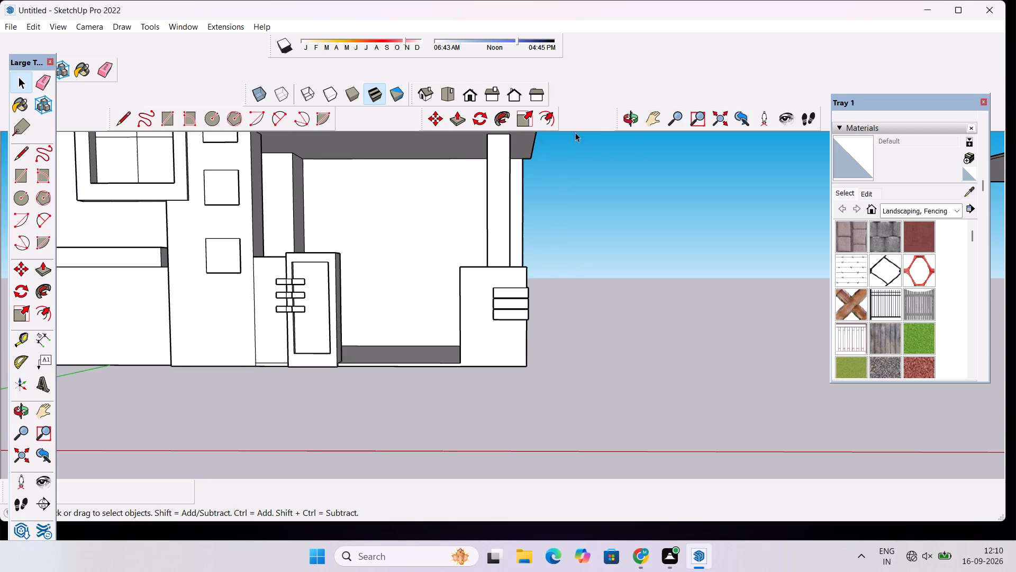
scroll(317, 236, "up", 2)
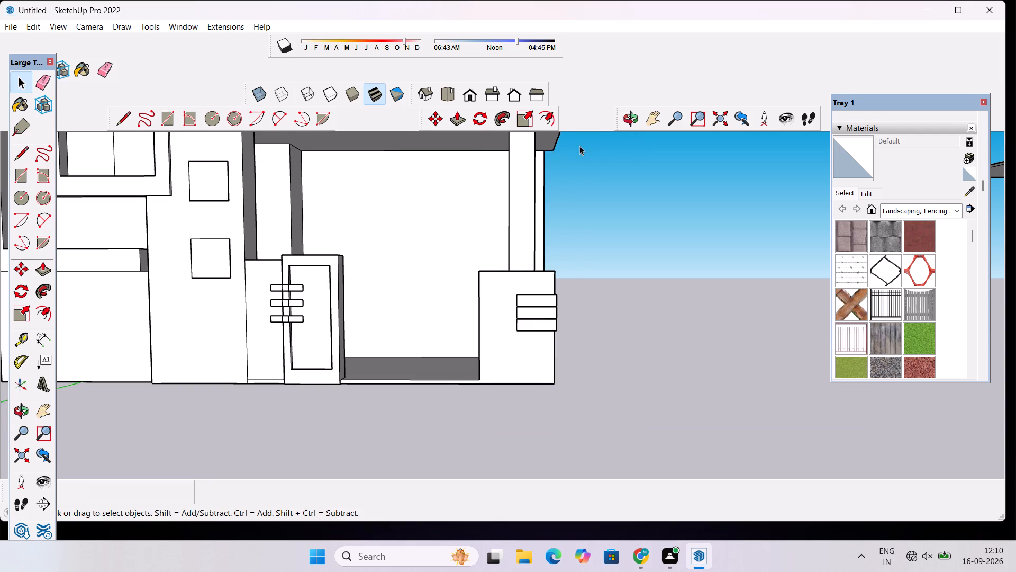
left_click(630, 115)
left_click_drag(575, 240, 607, 433)
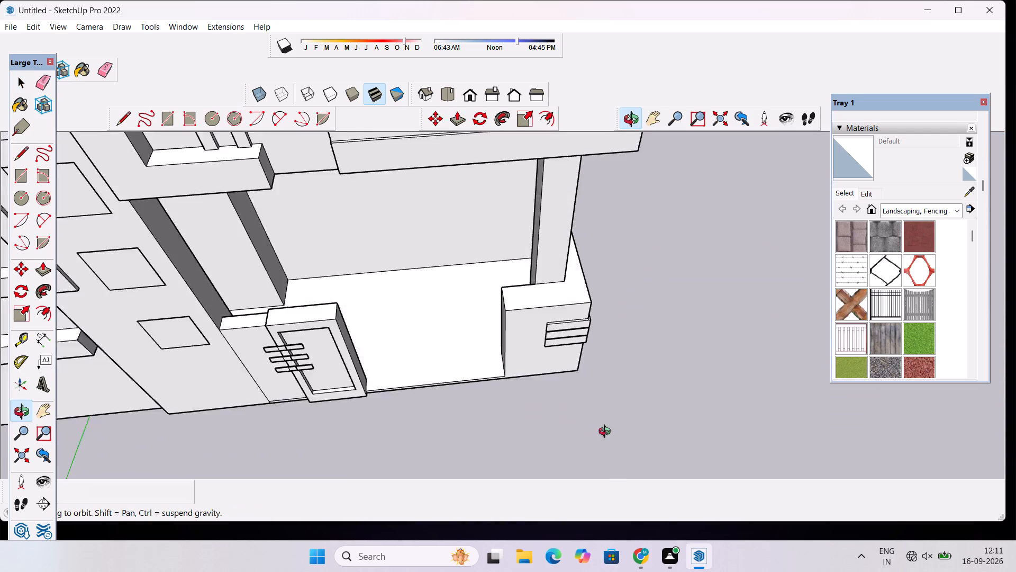
left_click_drag(607, 433, 532, 431)
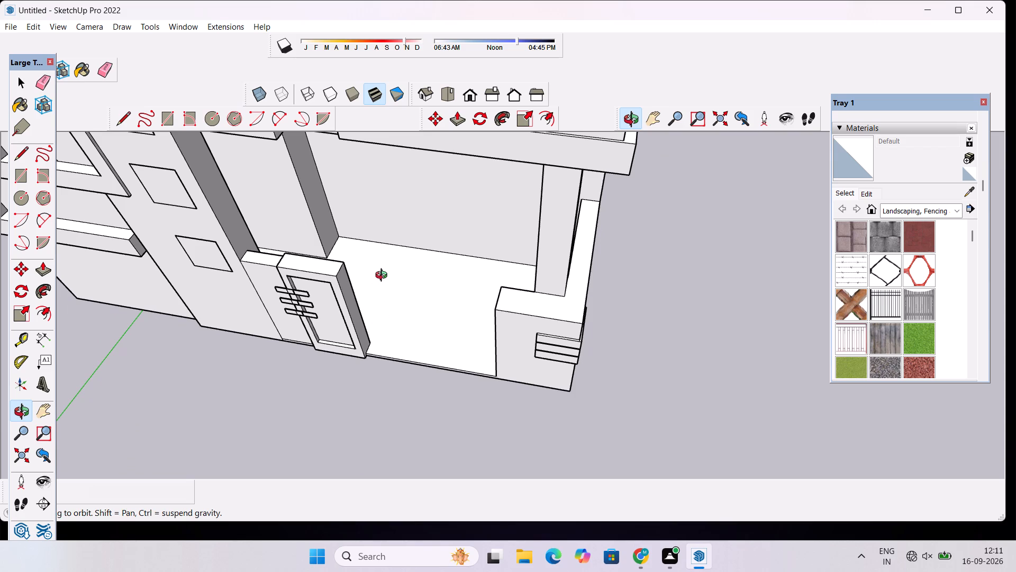
scroll(384, 276, "down", 5)
left_click_drag(301, 306, 466, 242)
scroll(466, 242, "down", 5)
left_click_drag(439, 325, 378, 325)
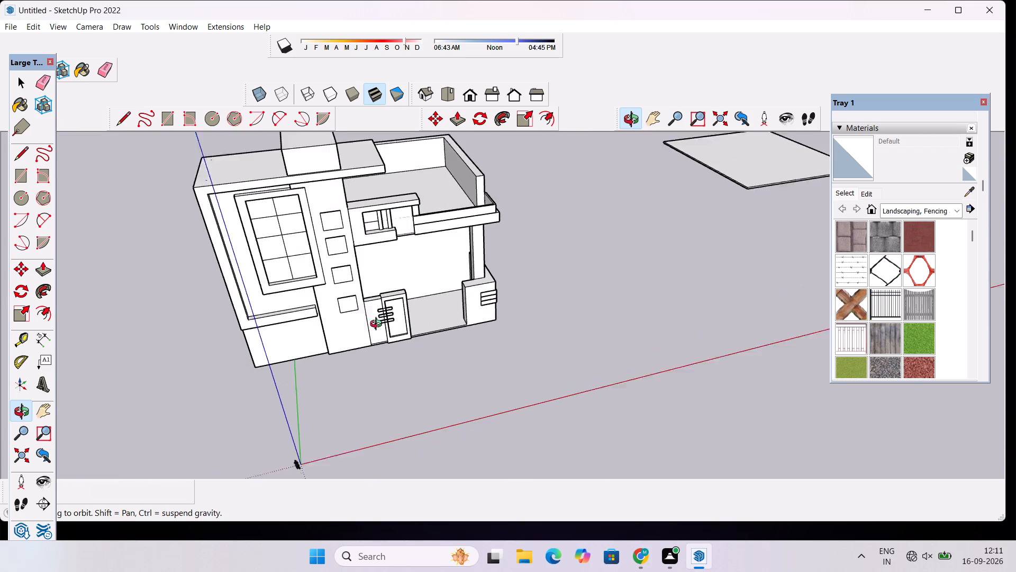
left_click_drag(378, 325, 369, 317)
left_click_drag(323, 320, 471, 342, "shift")
scroll(471, 342, "down", 7)
left_click_drag(478, 356, 467, 278)
scroll(473, 289, "up", 5)
left_click_drag(619, 300, 528, 321)
scroll(495, 319, "down", 4)
left_click_drag(437, 337, 515, 299)
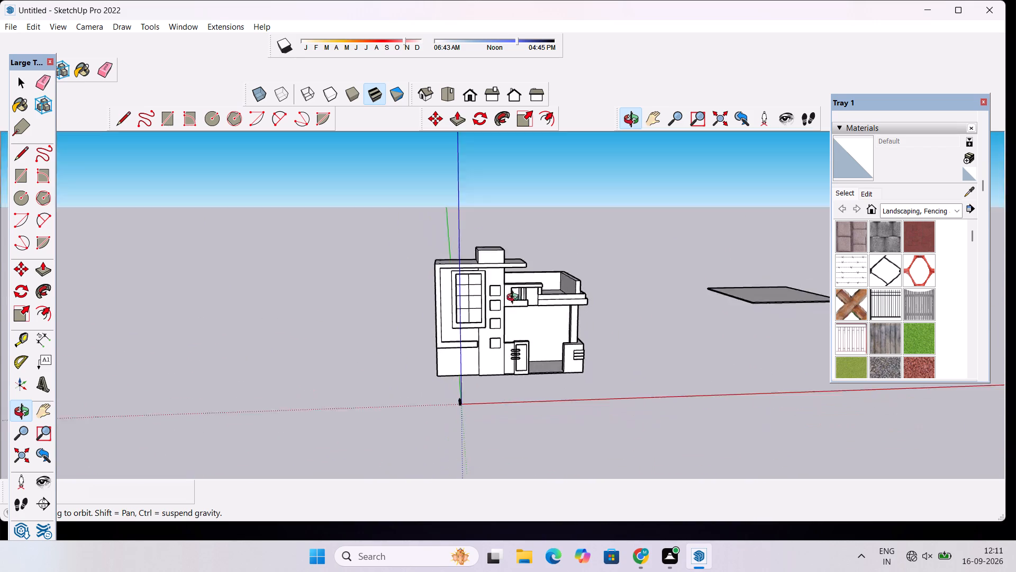
left_click_drag(515, 299, 514, 267)
scroll(514, 275, "up", 4)
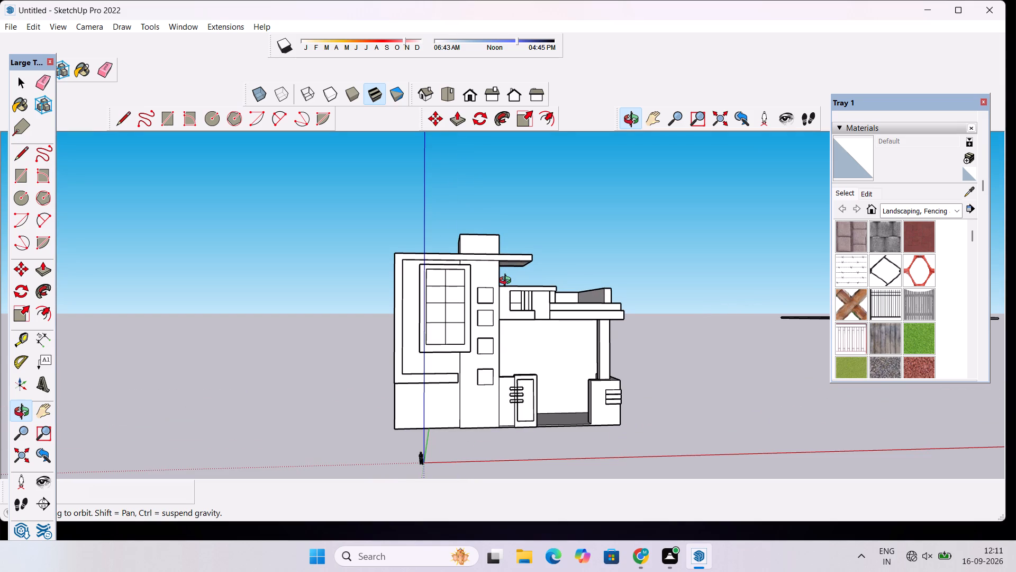
scroll(592, 320, "up", 3)
left_click_drag(683, 290, 638, 392)
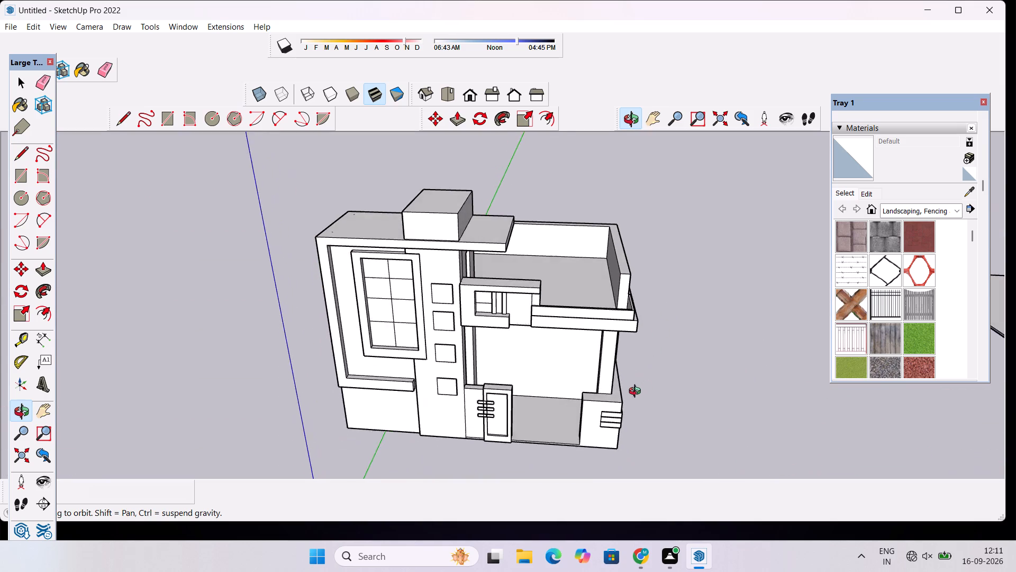
Erase the edge dividing the end face of the projecting upper-floor window frame beside the balcony.
scroll(647, 343, "up", 4)
left_click_drag(681, 310, 552, 356, "shift")
scroll(538, 312, "up", 5)
left_click_drag(564, 332, 554, 395)
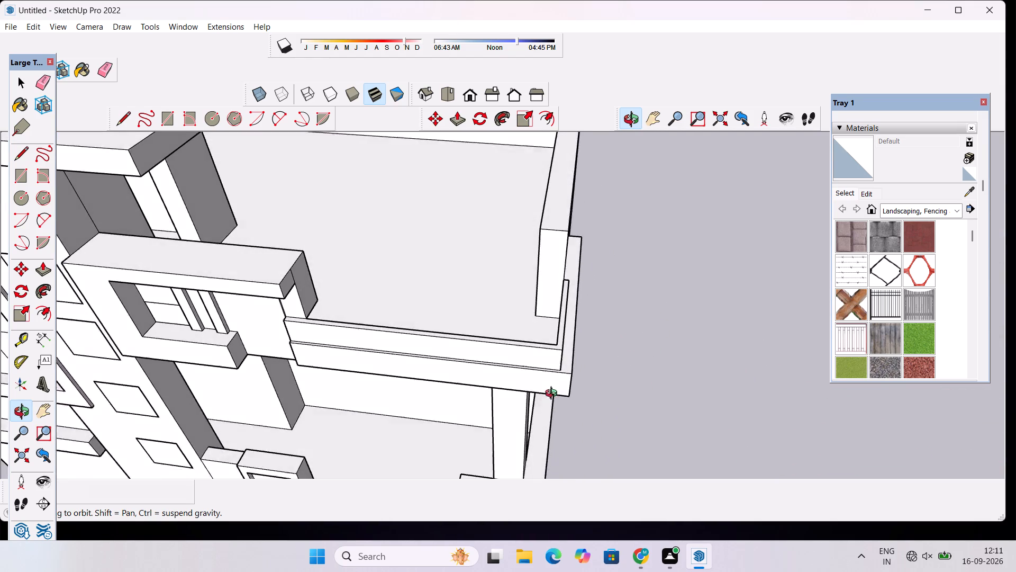
left_click_drag(554, 395, 524, 419)
scroll(525, 358, "up", 5)
left_click_drag(564, 348, 351, 365)
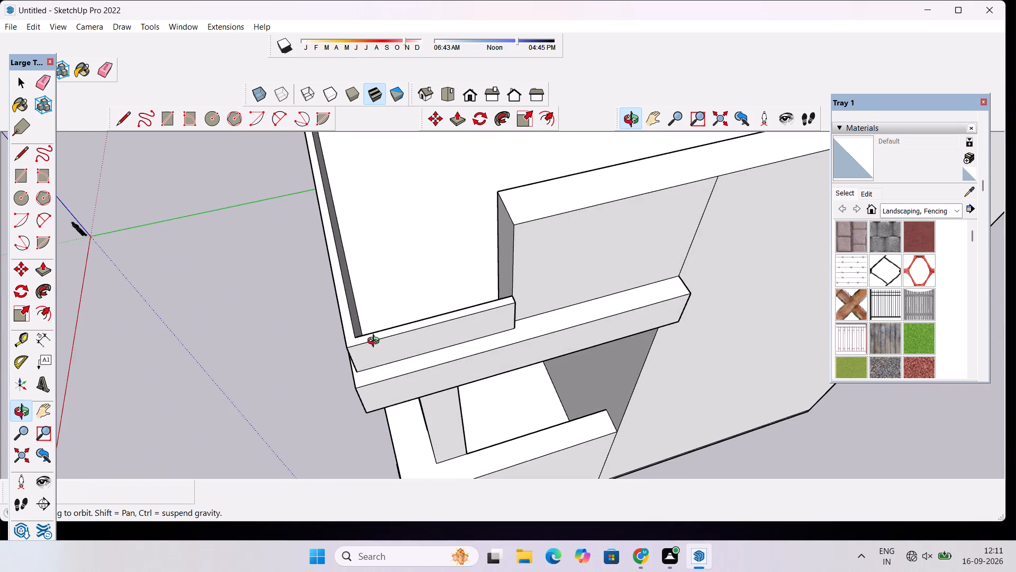
scroll(416, 324, "down", 3)
left_click_drag(401, 310, 428, 388, "shift")
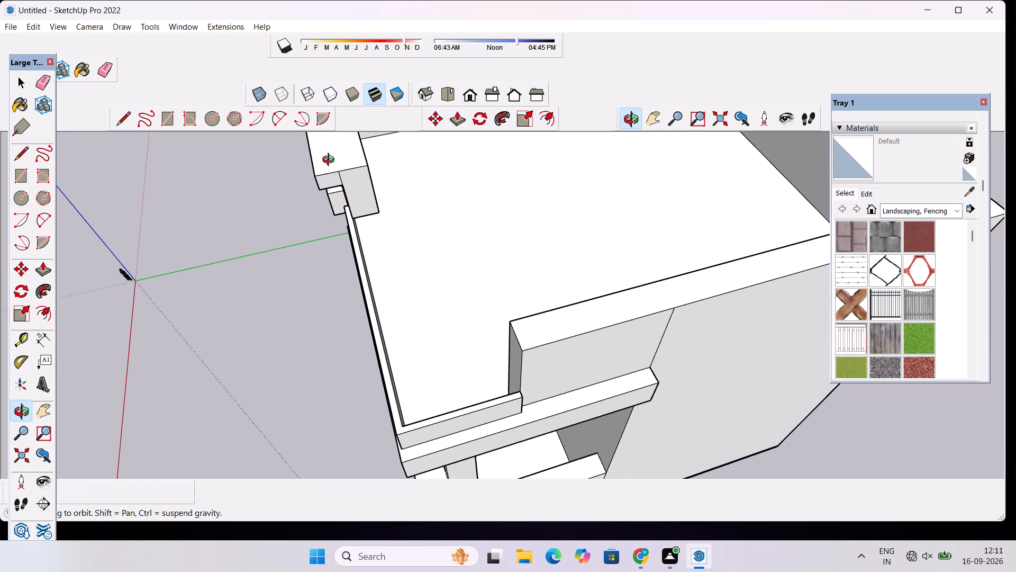
scroll(331, 161, "up", 12)
key("e")
left_click_drag(359, 203, 359, 207)
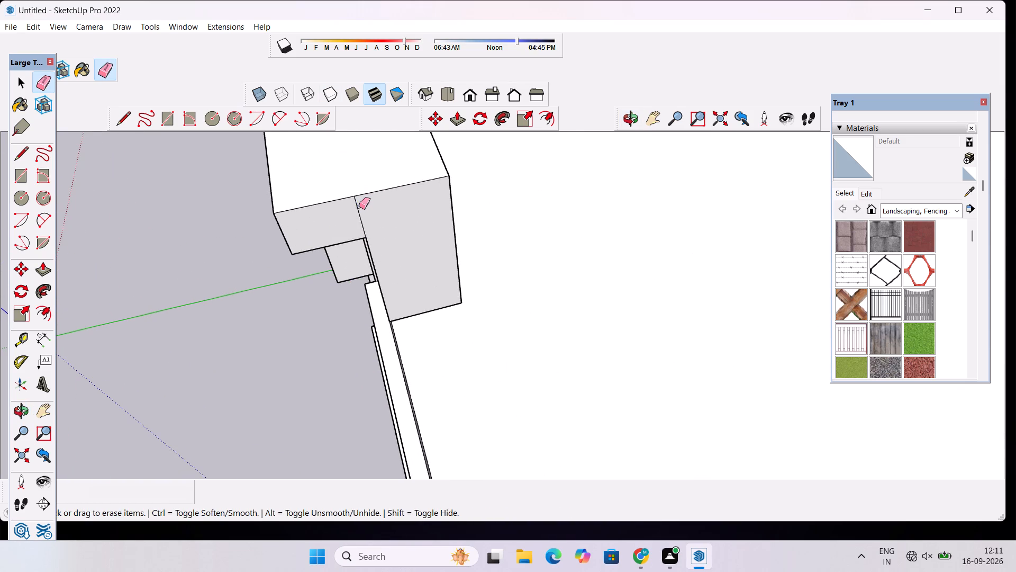
left_click_drag(359, 207, 353, 228)
Draw a line on the balcony floor from the foot of the side parapet wall's end face towards the front parapet.
left_click(630, 120)
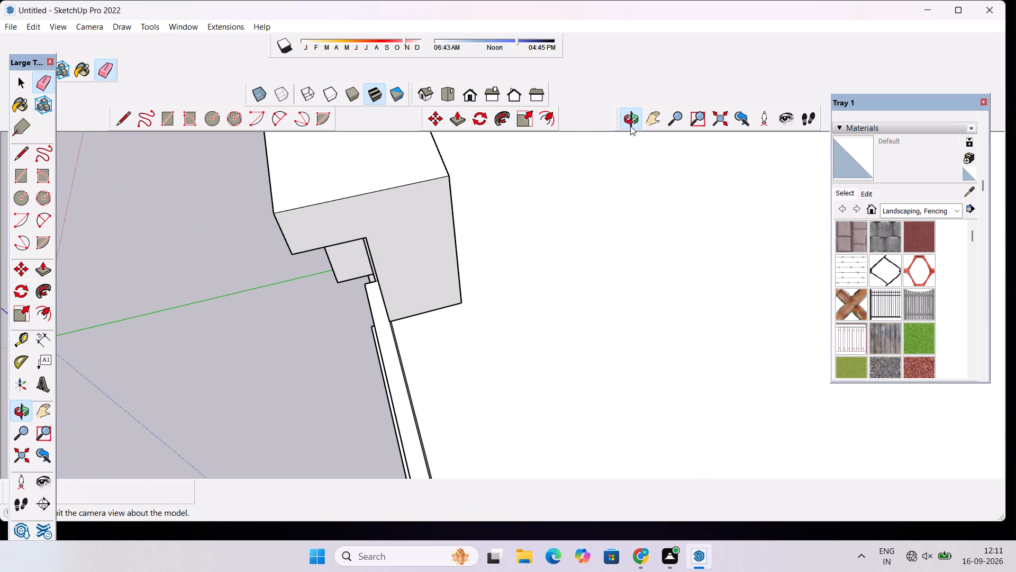
left_click_drag(326, 318, 490, 241)
scroll(462, 202, "down", 6)
left_click_drag(391, 283, 394, 290)
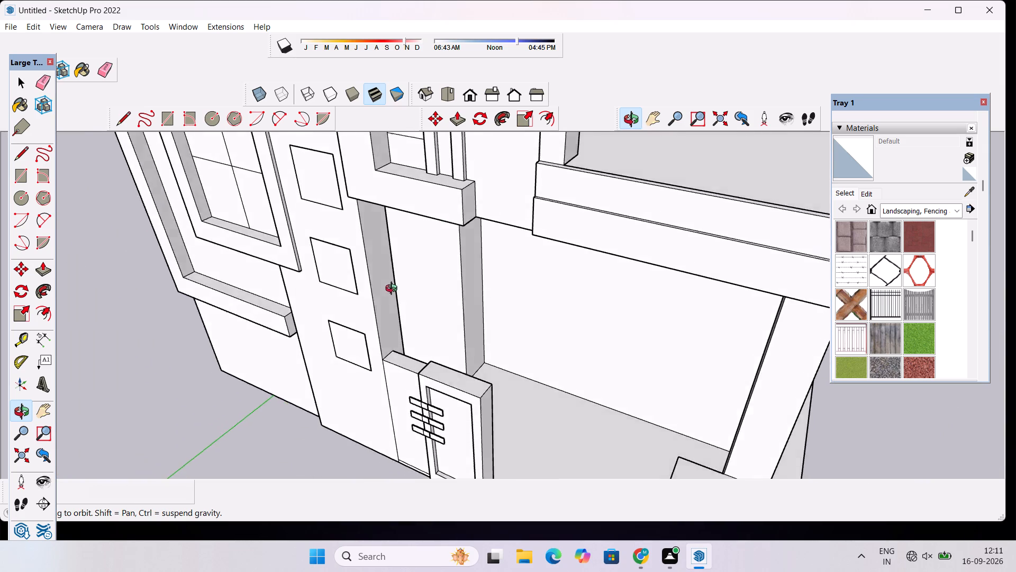
left_click_drag(394, 290, 501, 246)
left_click_drag(583, 213, 411, 332, "shift")
scroll(531, 267, "up", 2)
scroll(531, 267, "down", 2)
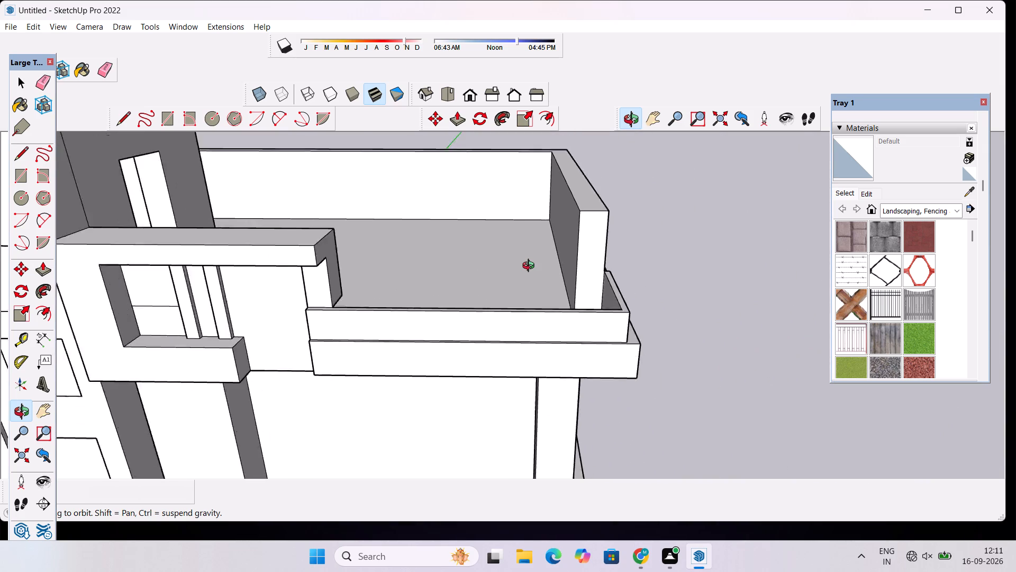
scroll(531, 267, "down", 3)
left_click_drag(534, 286, 542, 339)
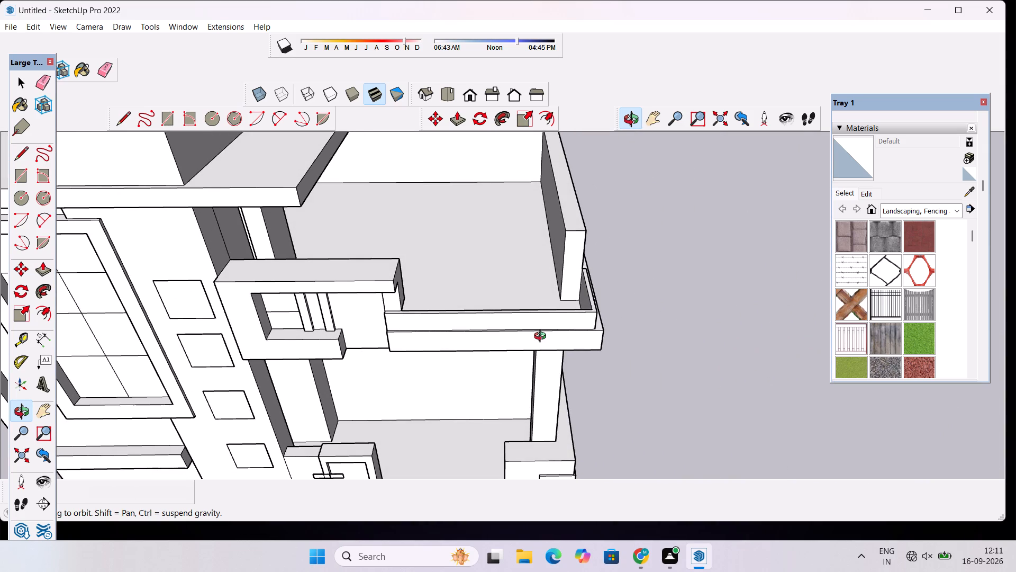
scroll(542, 337, "up", 3)
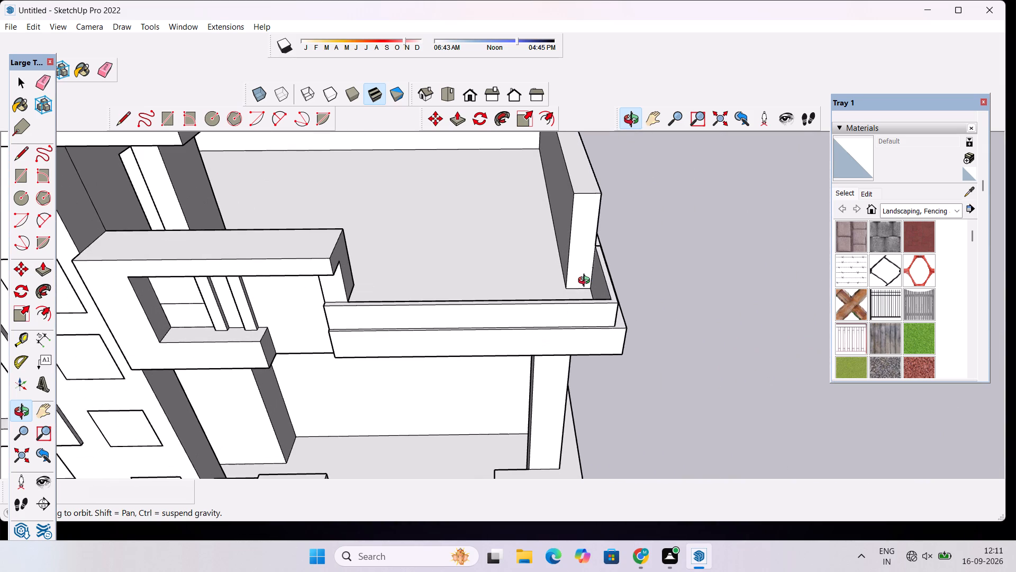
key("l")
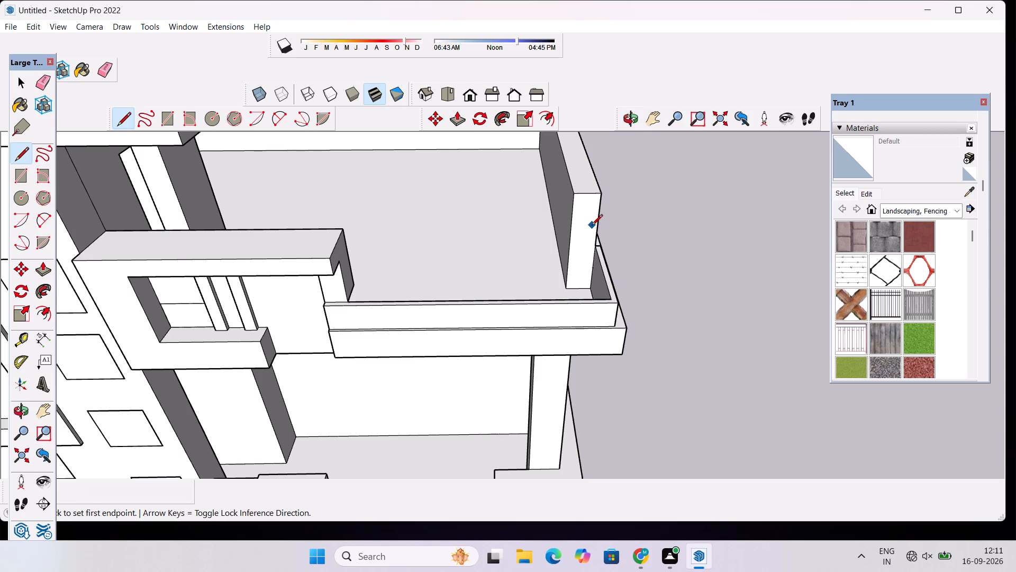
key("space")
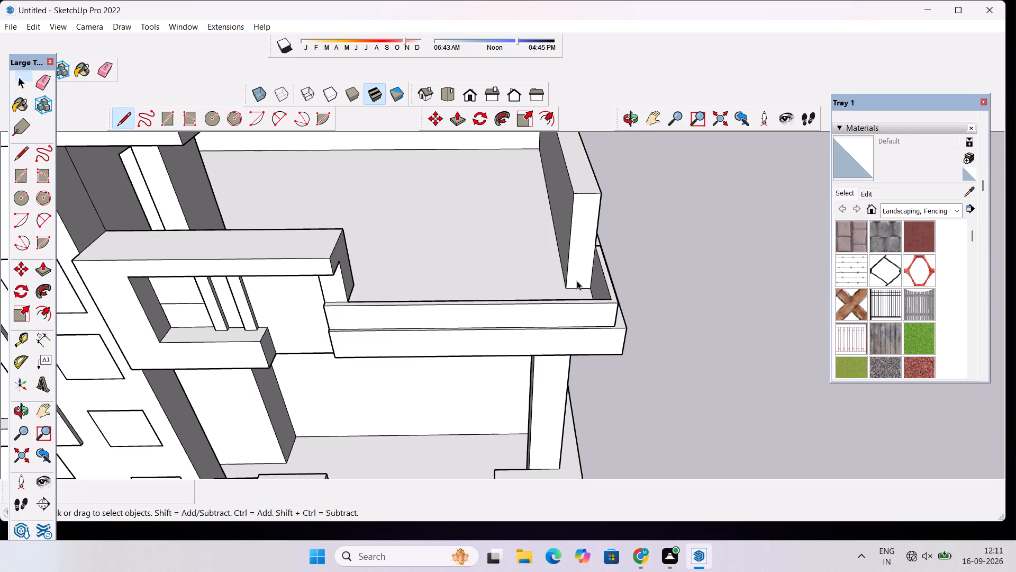
scroll(577, 281, "down", 2)
left_click(624, 117)
left_click_drag(609, 212, 675, 312)
scroll(592, 291, "up", 2)
key("l")
scroll(571, 274, "up", 3)
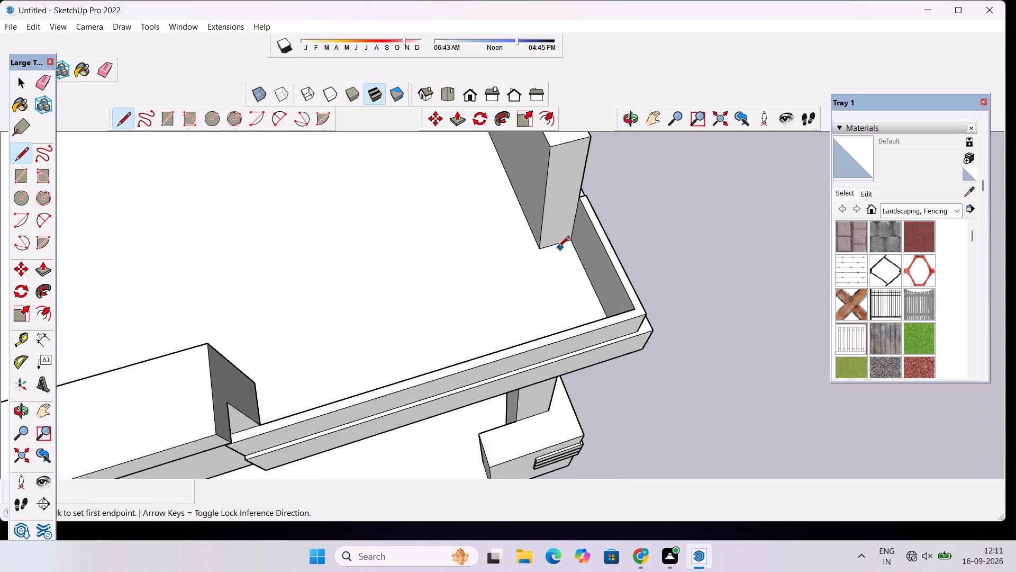
left_click(557, 246)
scroll(569, 285, "down", 7)
scroll(569, 285, "up", 7)
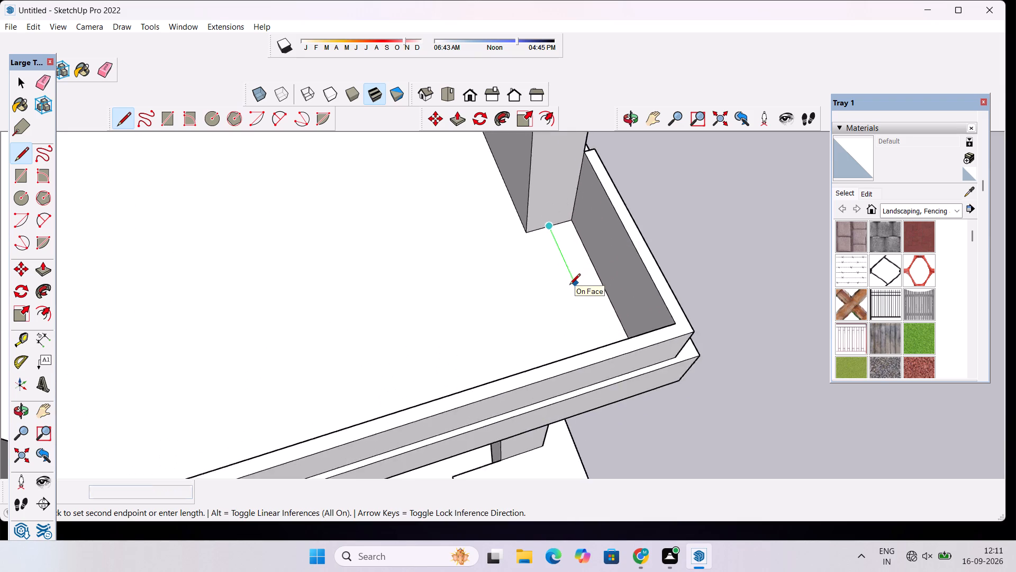
scroll(569, 285, "up", 9)
scroll(627, 382, "up", 8)
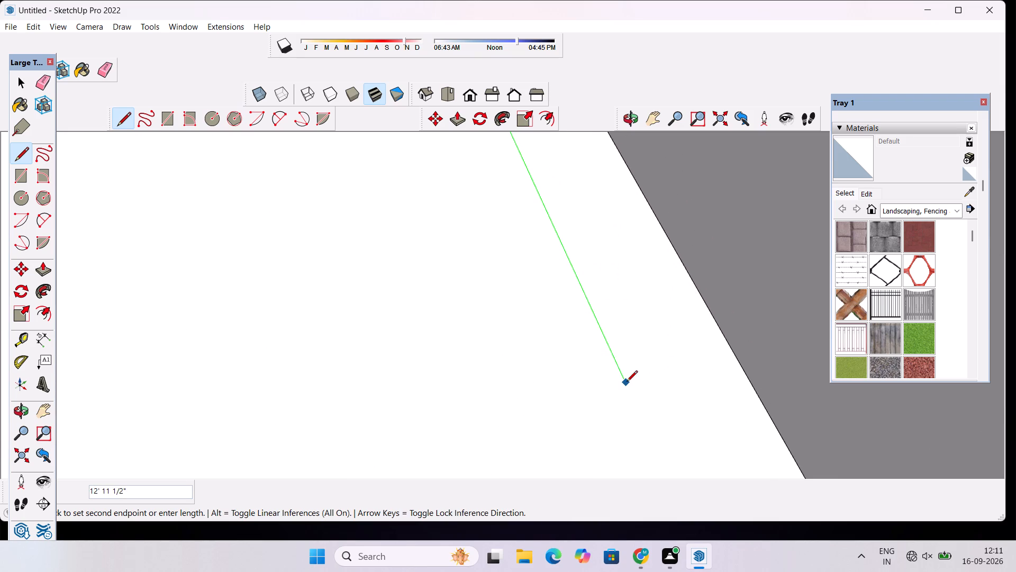
scroll(624, 352, "down", 6)
left_click(637, 364)
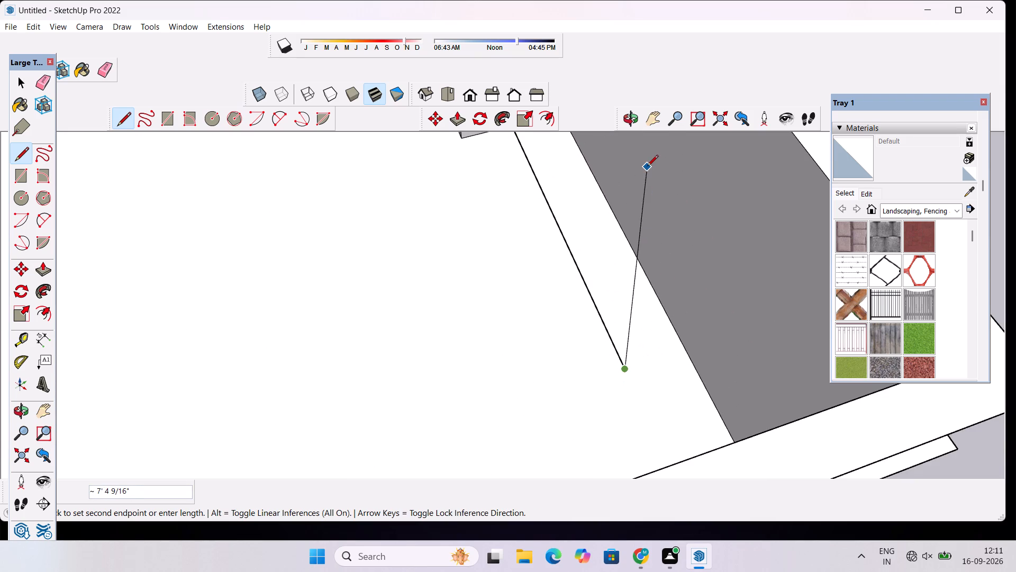
key("space")
Draw a line about 79' 6" along the balcony floor from the doorway wall's base to the short line's free end, bounding an L-shaped strip.
left_click(627, 118)
left_click_drag(598, 201, 797, 218)
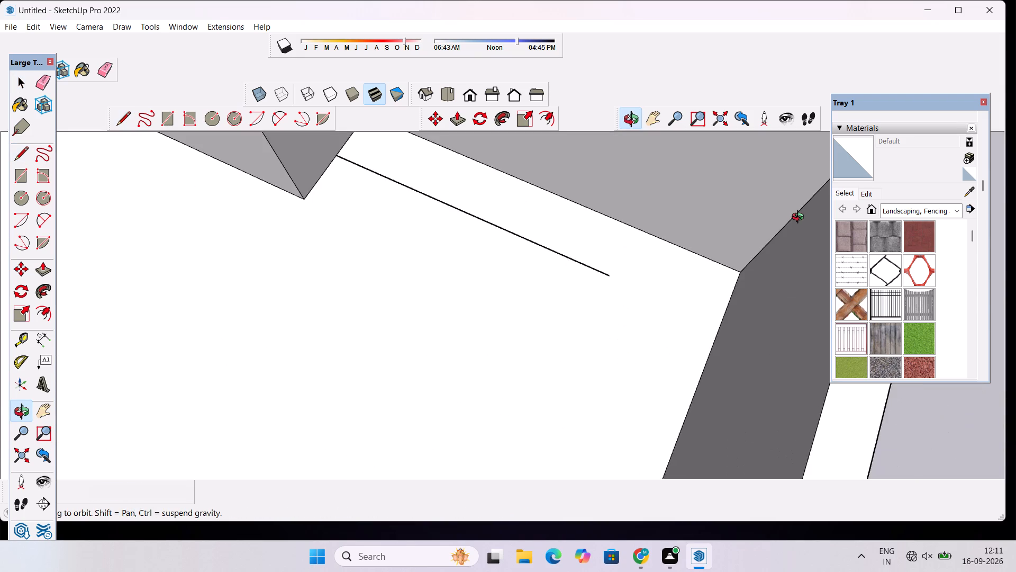
scroll(800, 219, "down", 11)
left_click_drag(642, 310, 791, 274)
scroll(784, 271, "down", 5)
left_click_drag(641, 300, 739, 274)
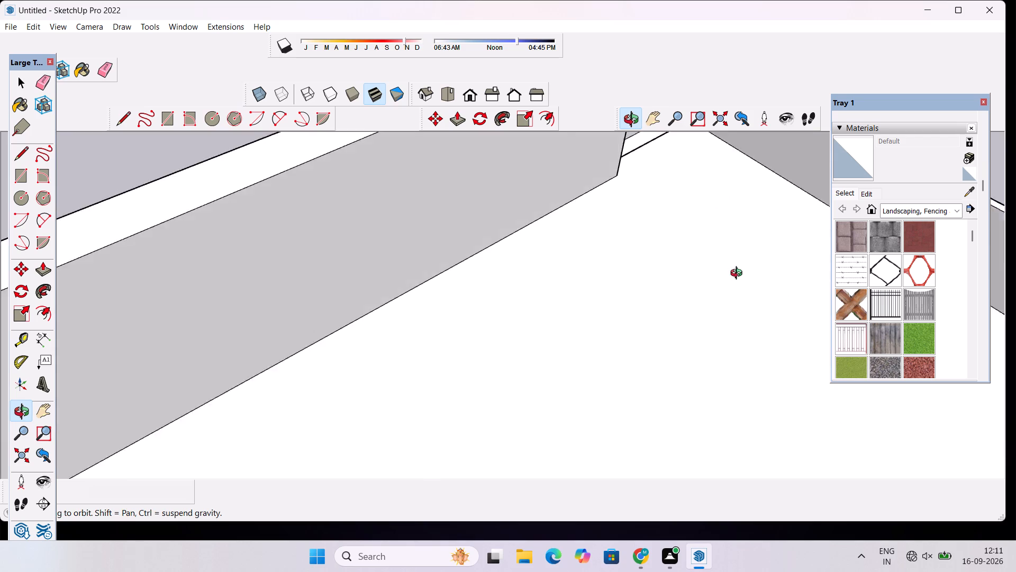
left_click_drag(739, 274, 742, 261)
scroll(684, 276, "down", 4)
left_click_drag(588, 315, 698, 273)
left_click_drag(687, 240, 620, 366, "shift")
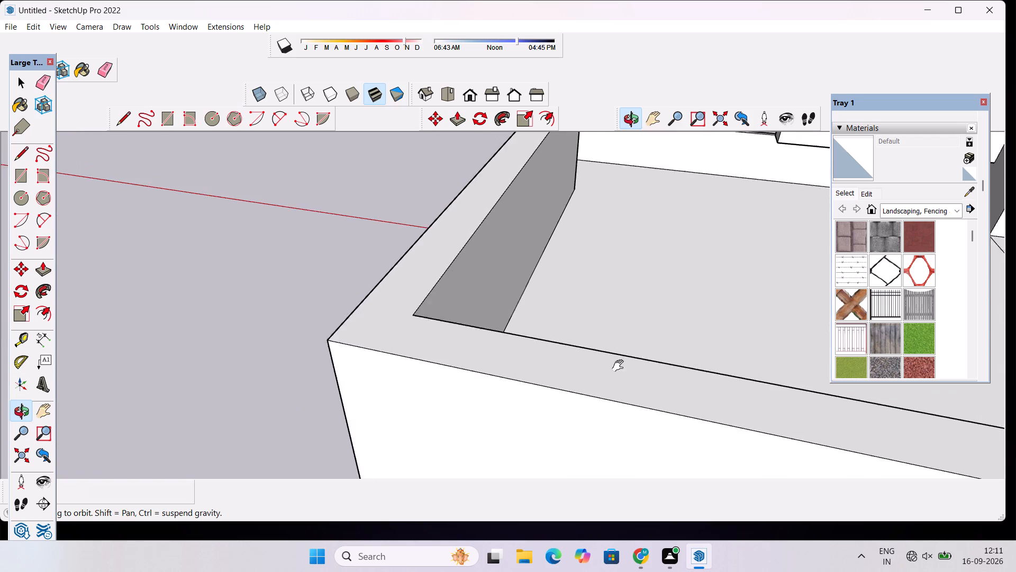
left_click_drag(620, 366, 615, 374, "shift")
scroll(608, 311, "down", 5)
left_click_drag(593, 293, 578, 376, "shift")
scroll(571, 314, "up", 3)
left_click_drag(569, 315, 705, 285)
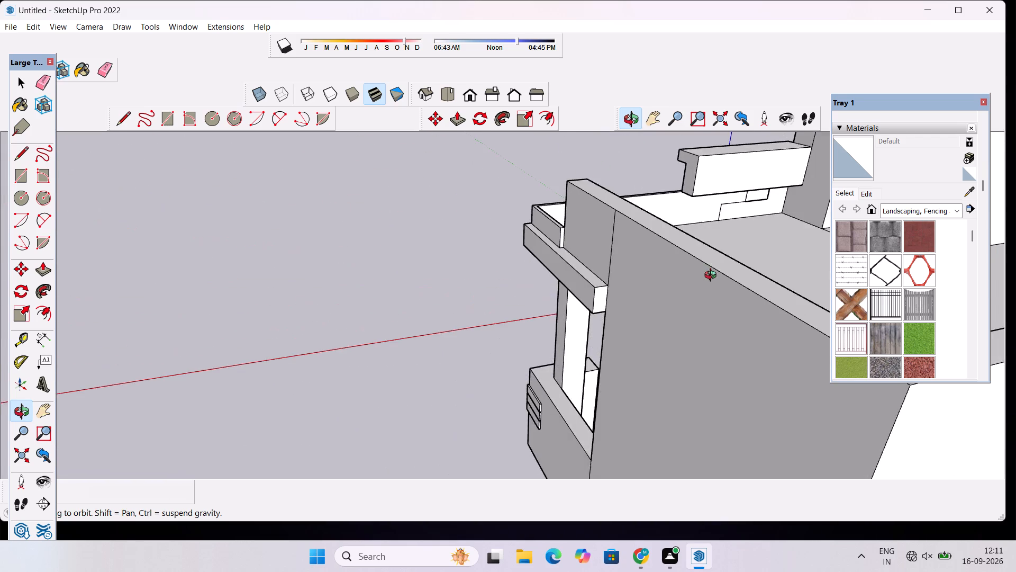
scroll(715, 266, "down", 4)
left_click_drag(719, 231, 623, 365, "shift")
scroll(656, 359, "up", 1)
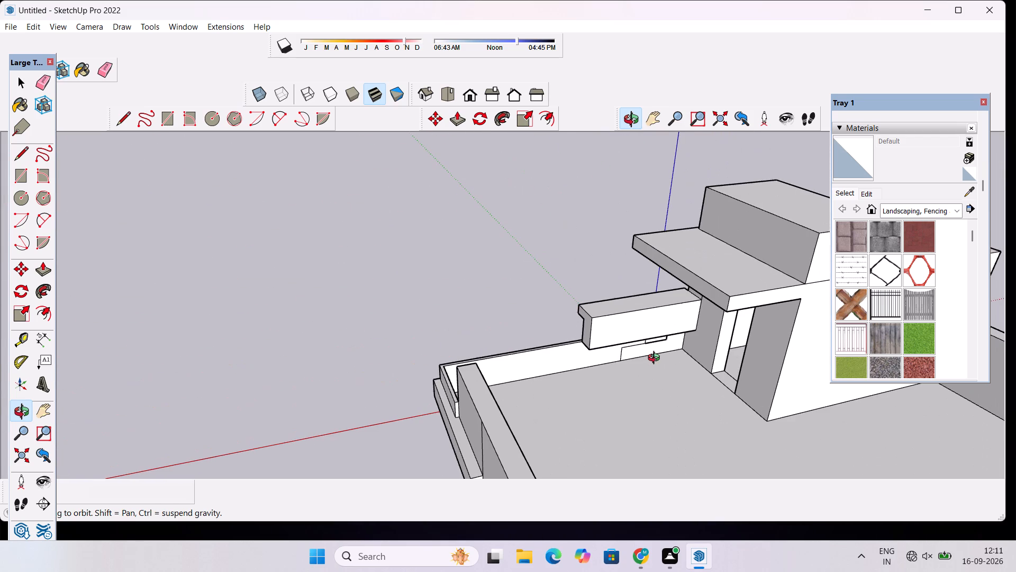
key("l")
scroll(666, 353, "up", 6)
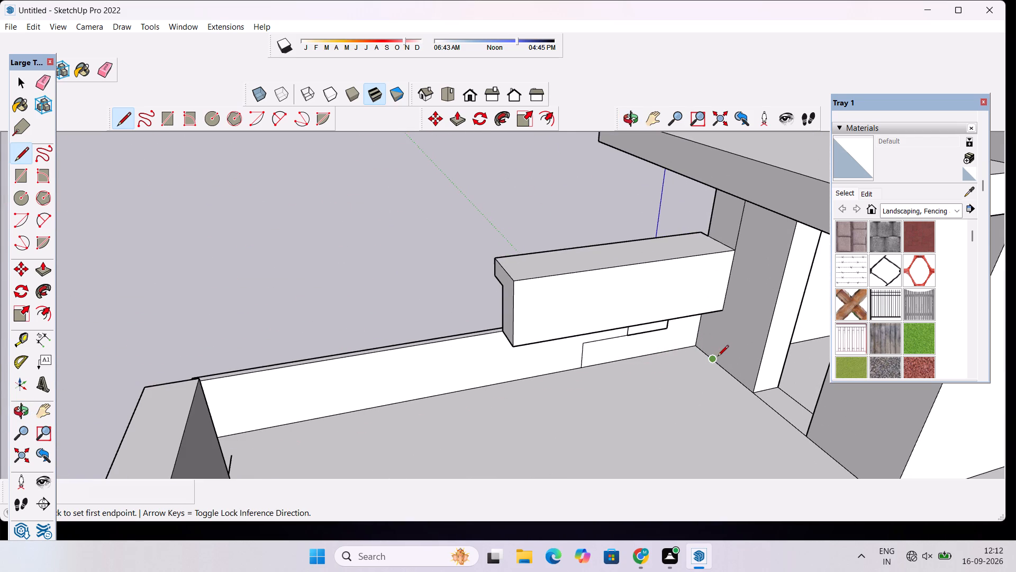
left_click(712, 359)
scroll(637, 363, "down", 8)
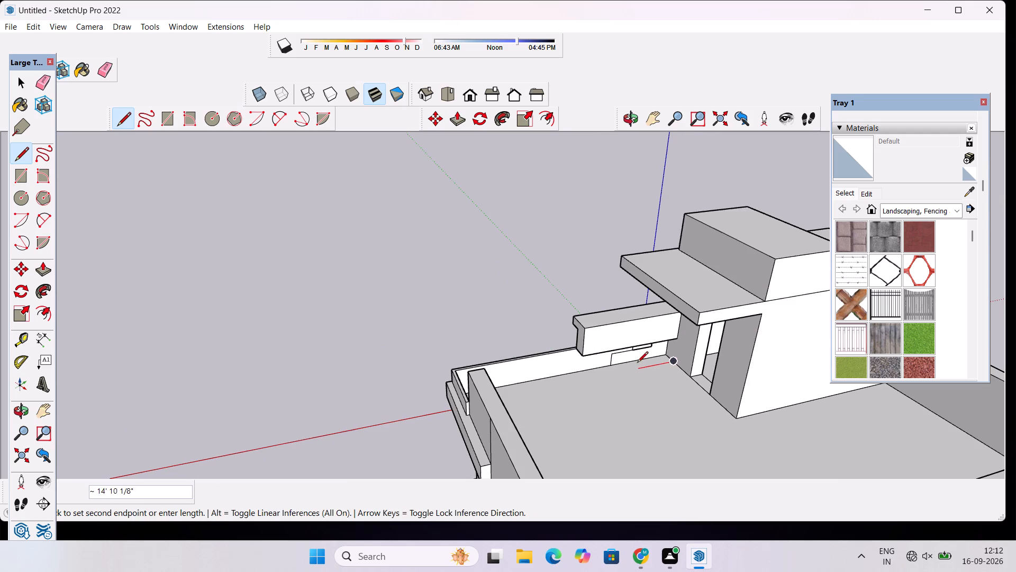
scroll(519, 395, "up", 16)
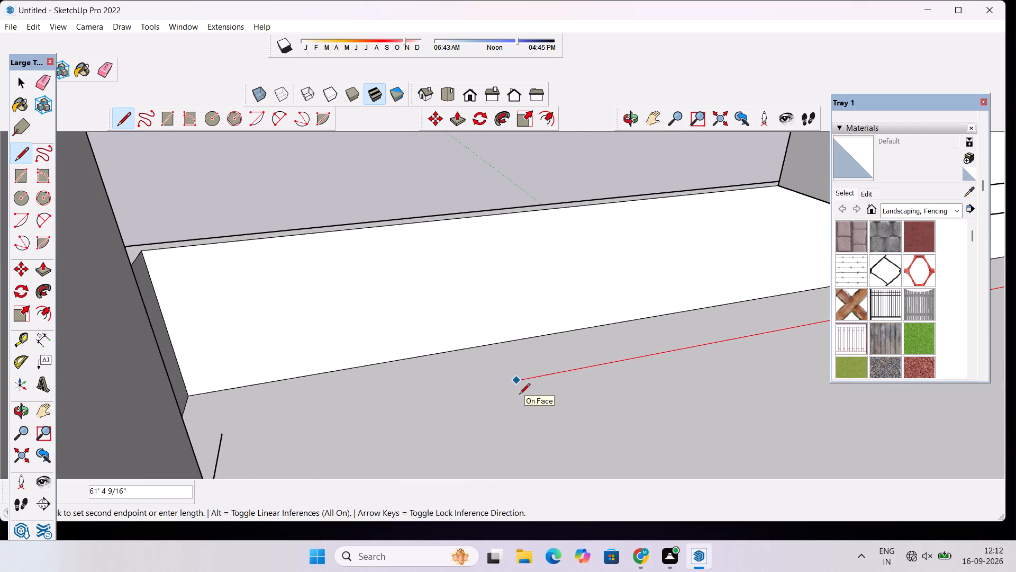
left_click(229, 443)
key("space")
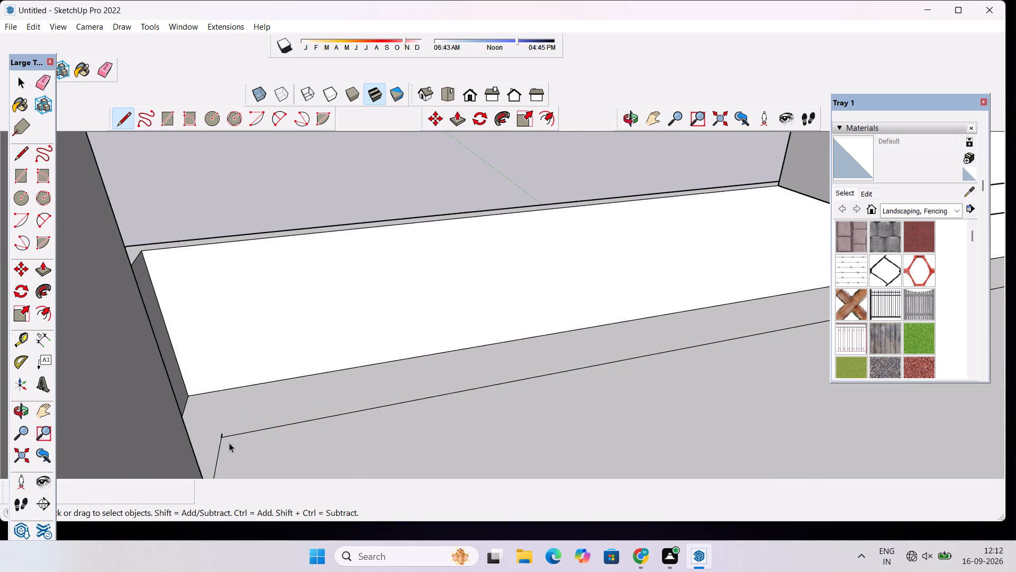
Erase the tiny overshooting edge where the two lines meet at the balcony floor strip's corner.
key("e")
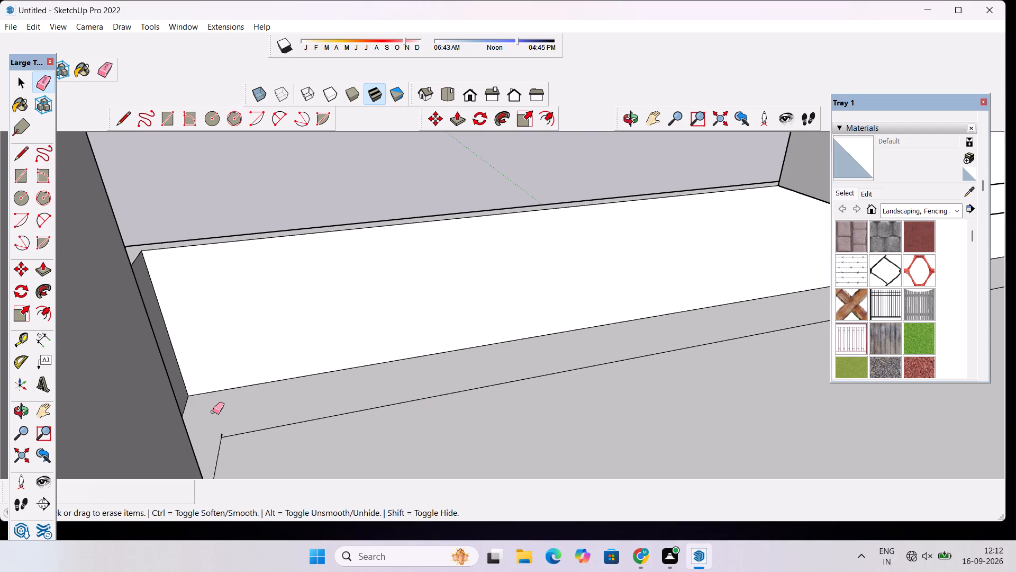
scroll(213, 401, "up", 1)
scroll(233, 326, "down", 6)
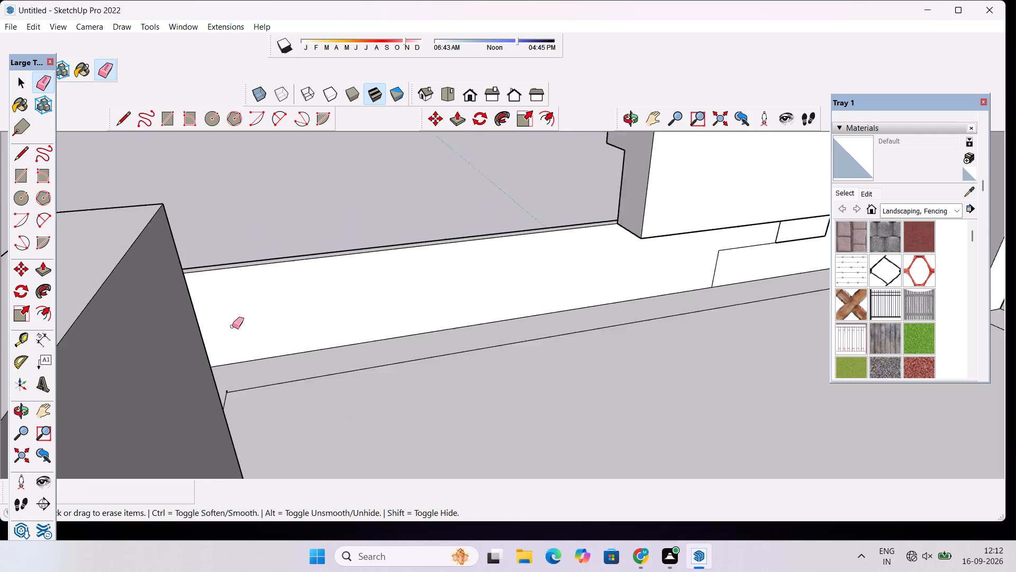
scroll(232, 326, "up", 1)
scroll(233, 398, "up", 18)
left_click_drag(195, 386, 198, 396)
scroll(211, 348, "down", 13)
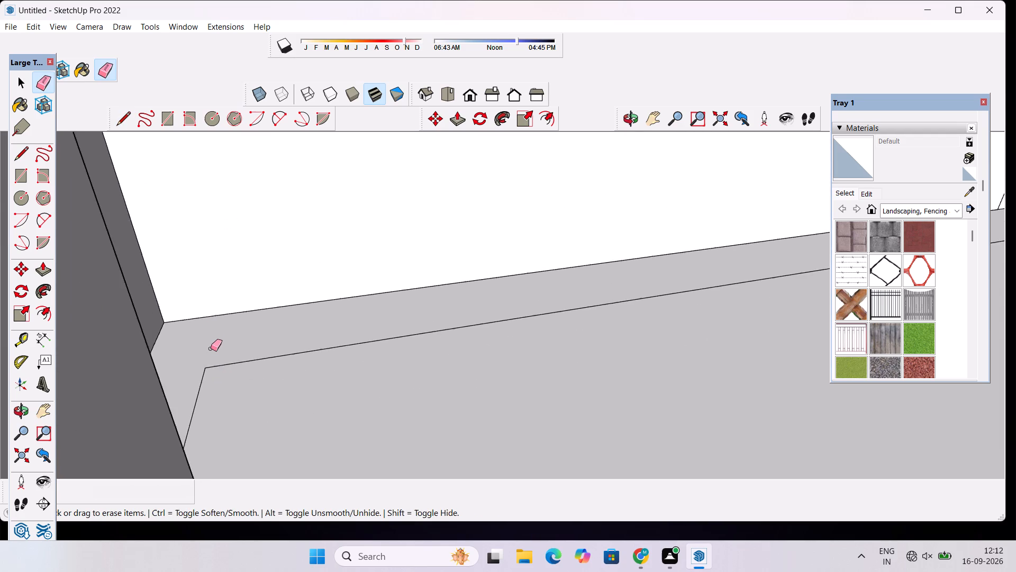
scroll(211, 348, "down", 13)
Examine the house front, the roof and the balcony floor strip behind the parapet from several angles.
left_click(628, 126)
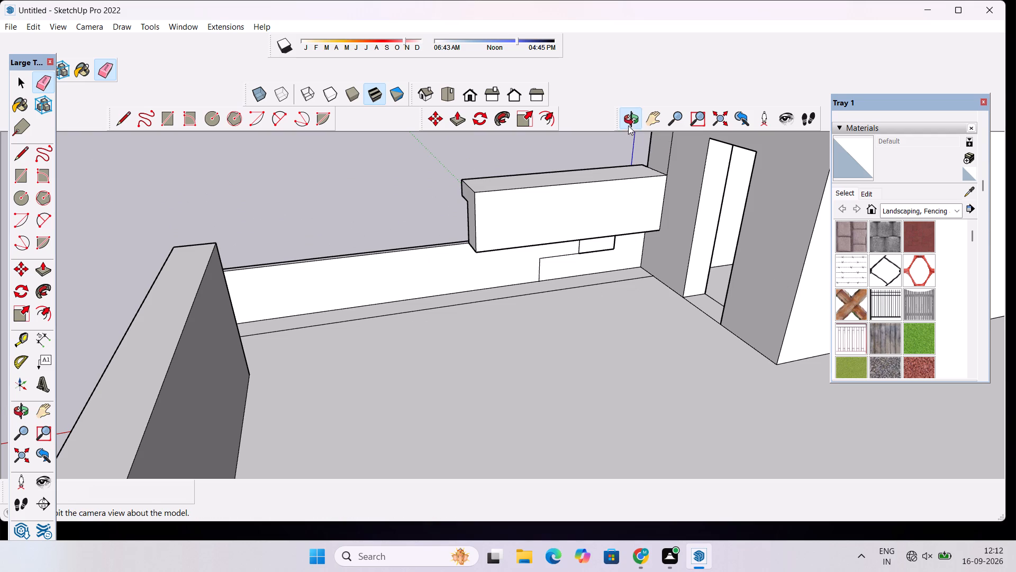
left_click_drag(627, 275, 246, 303)
scroll(243, 301, "down", 13)
left_click_drag(379, 308, 143, 338)
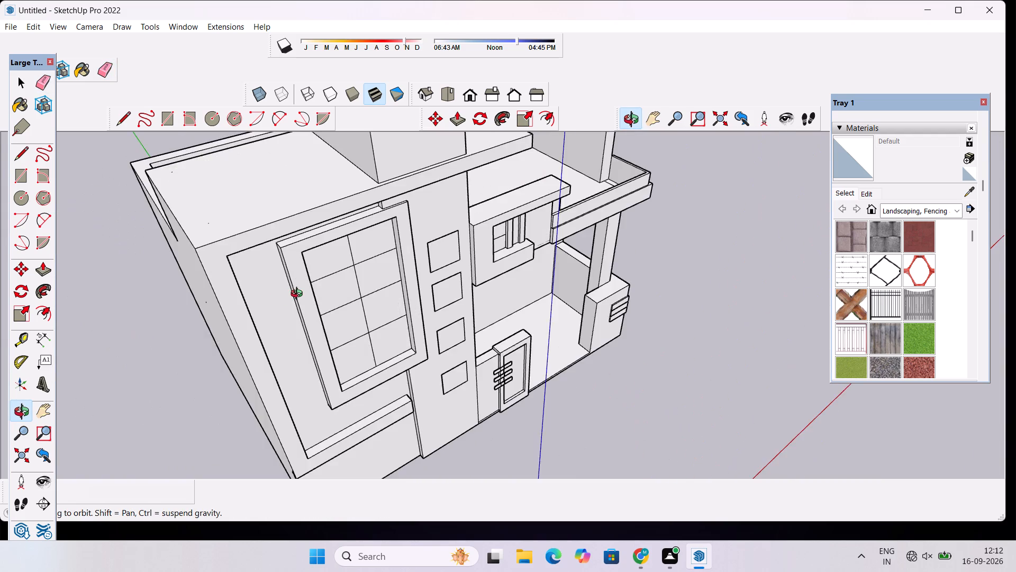
scroll(299, 295, "down", 6)
left_click_drag(433, 268, 442, 339, "shift")
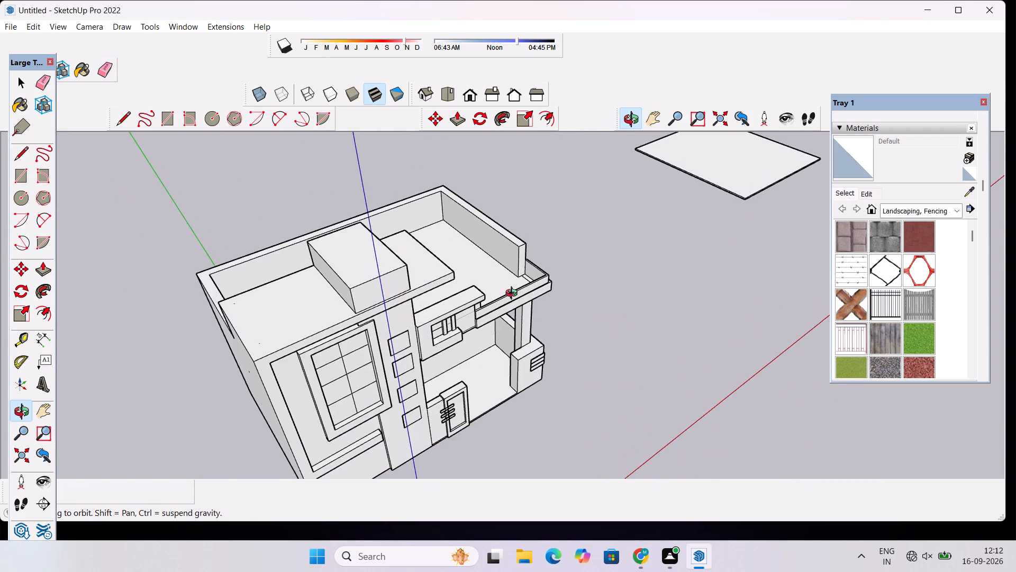
scroll(514, 294, "up", 5)
left_click_drag(556, 289, 364, 336)
scroll(486, 291, "up", 10)
left_click_drag(488, 311, 469, 326)
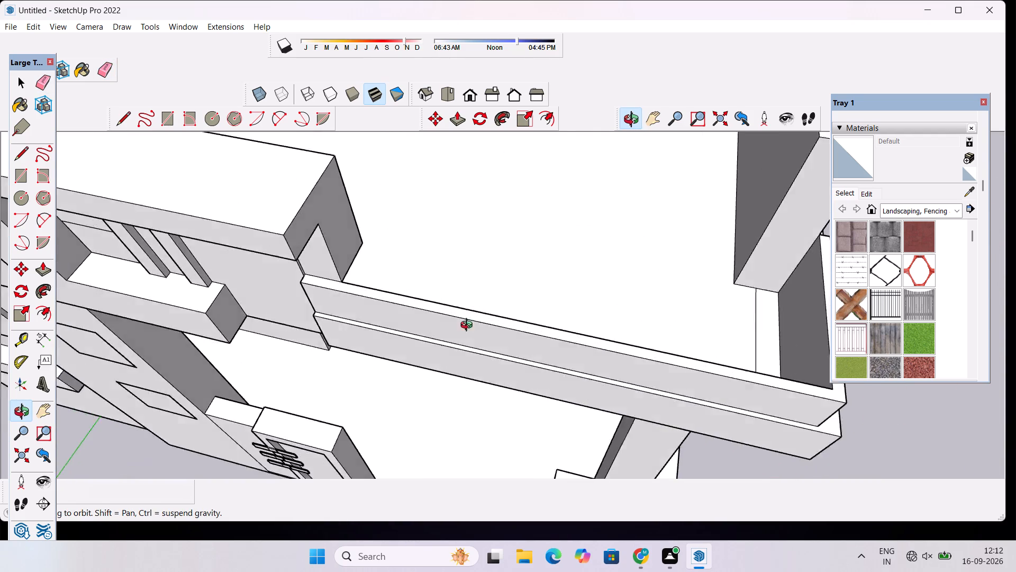
left_click_drag(469, 326, 309, 333)
scroll(452, 280, "up", 4)
scroll(452, 280, "down", 8)
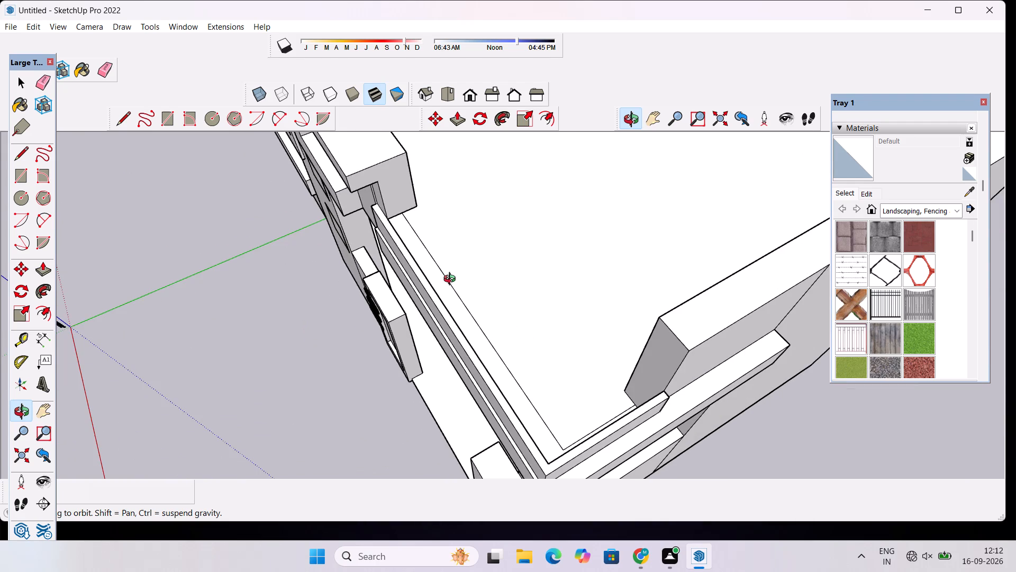
scroll(452, 280, "down", 5)
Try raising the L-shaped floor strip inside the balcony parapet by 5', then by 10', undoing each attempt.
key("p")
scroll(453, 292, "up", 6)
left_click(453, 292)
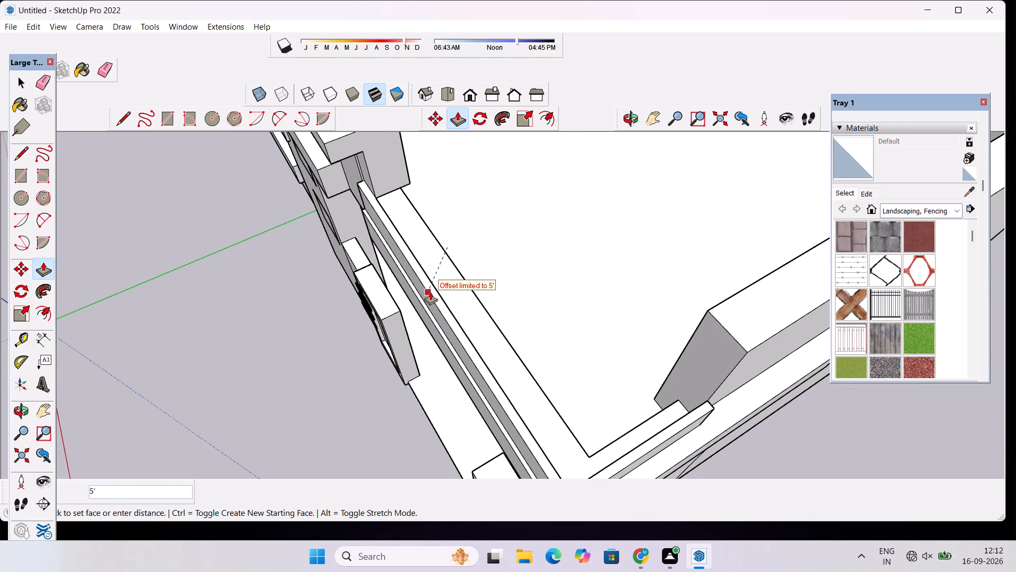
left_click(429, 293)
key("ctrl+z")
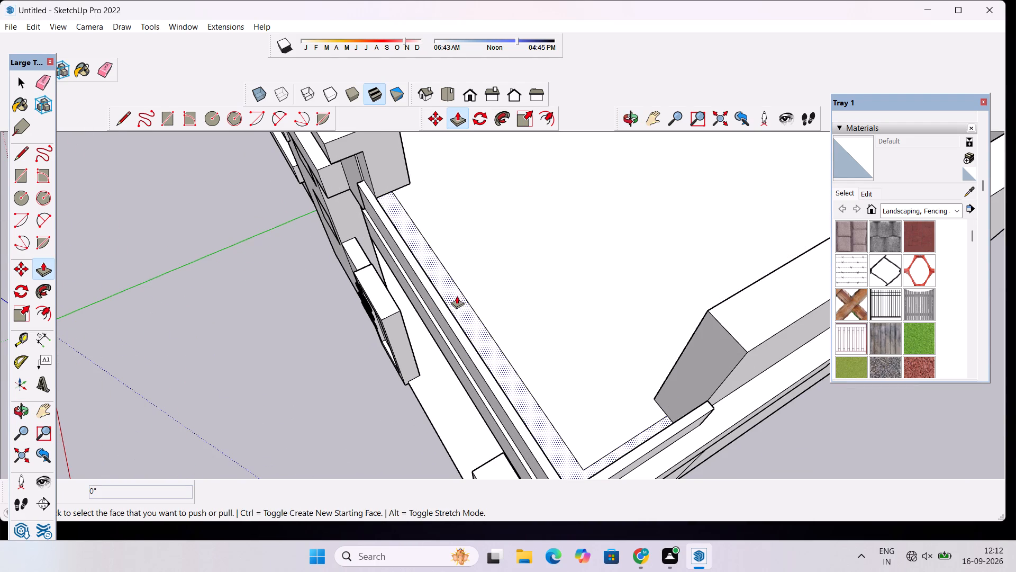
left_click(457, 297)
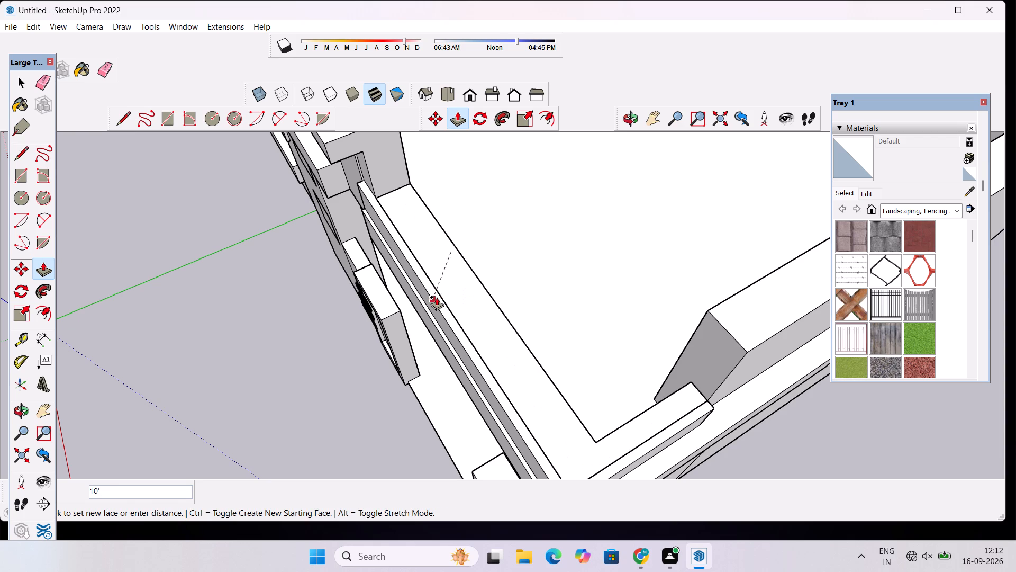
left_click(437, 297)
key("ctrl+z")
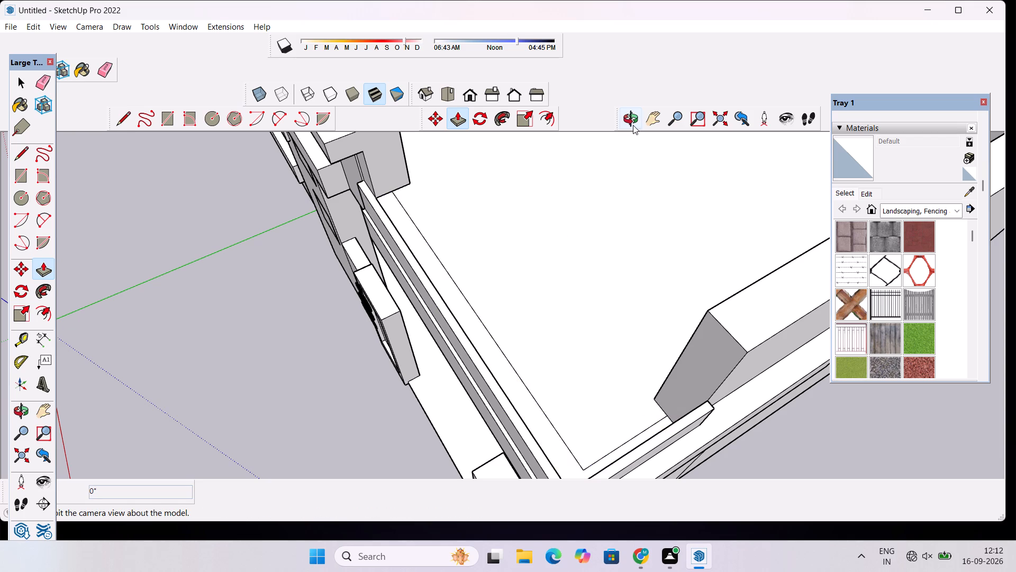
Examine the balcony floor strip, parapet and raised wall block from several angles around the house.
left_click(633, 125)
left_click_drag(629, 217, 432, 253)
scroll(429, 251, "down", 5)
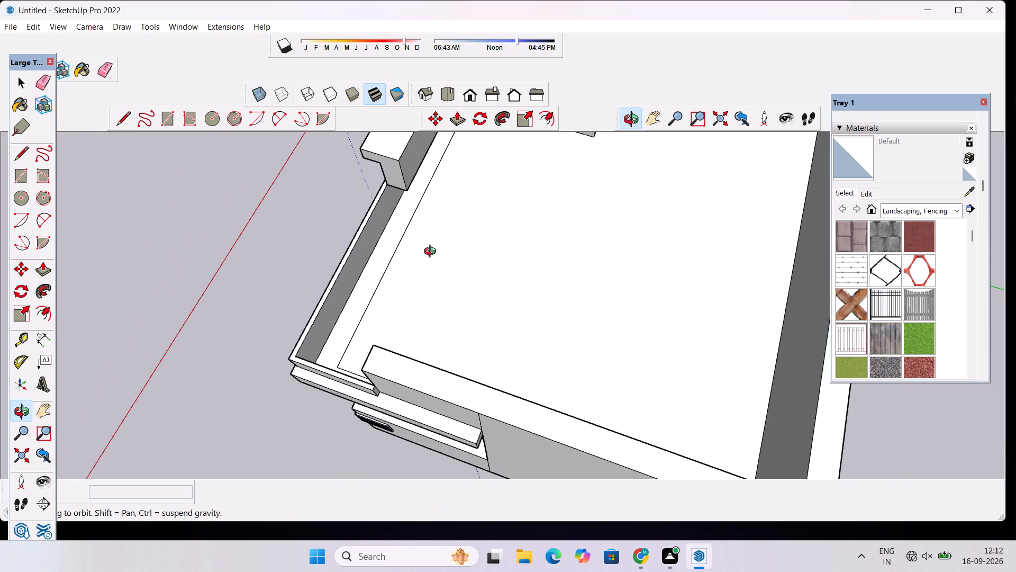
left_click_drag(424, 260, 504, 308, "shift")
scroll(484, 286, "down", 1)
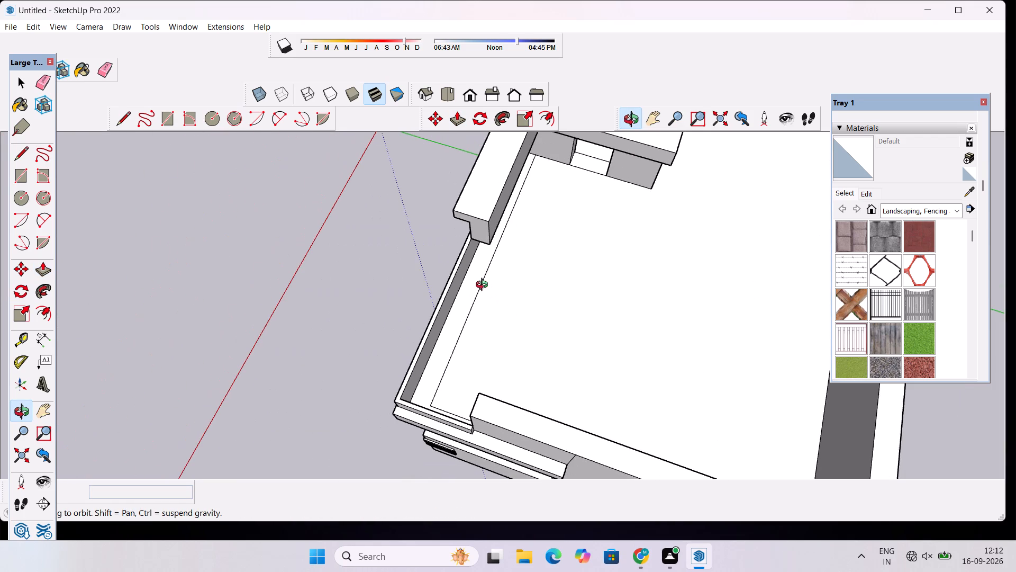
scroll(493, 251, "down", 8)
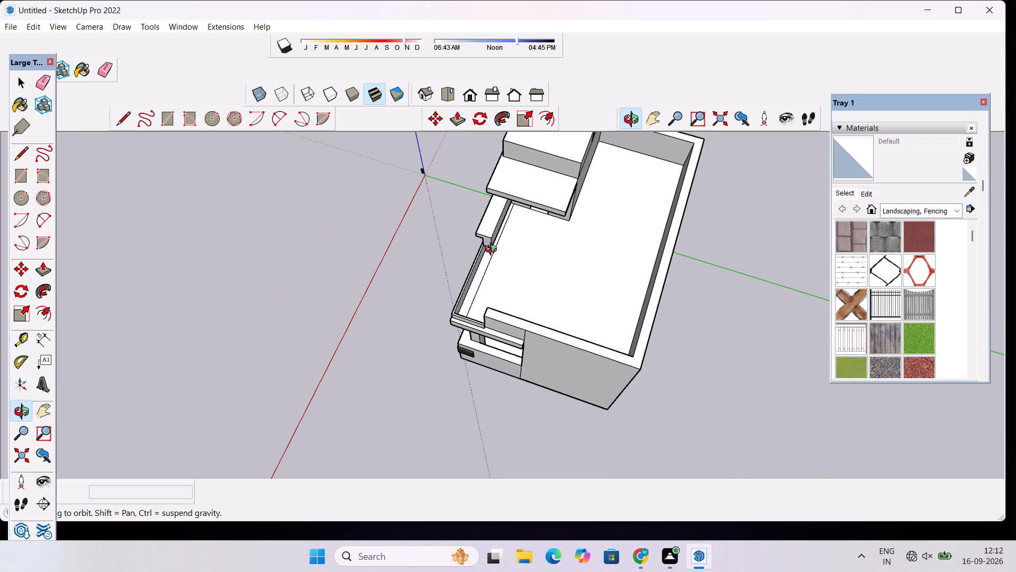
left_click_drag(425, 272, 643, 179)
scroll(564, 258, "up", 3)
left_click_drag(546, 278, 446, 312)
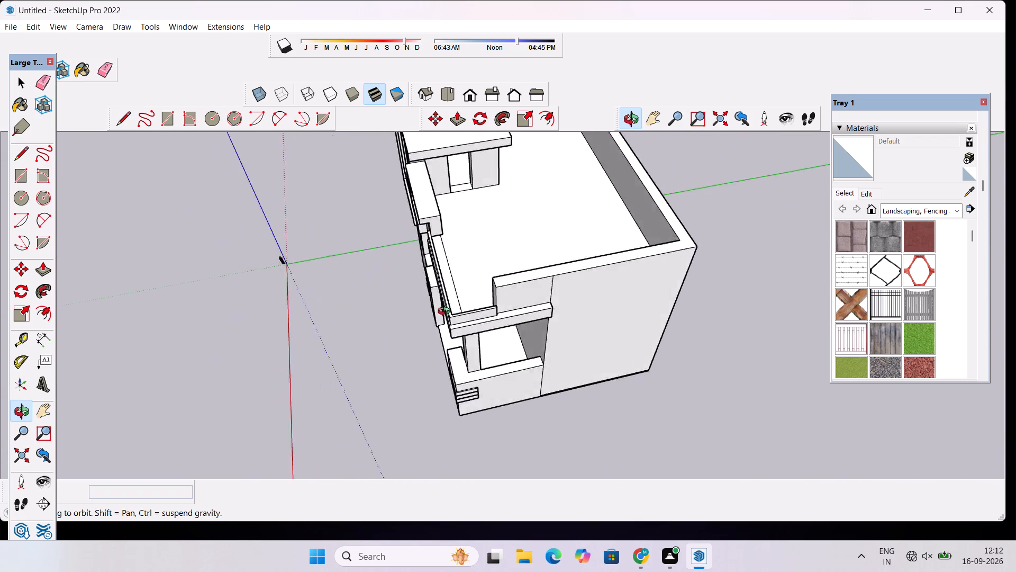
left_click_drag(446, 312, 405, 301)
scroll(474, 243, "up", 8)
left_click_drag(488, 248, 479, 259)
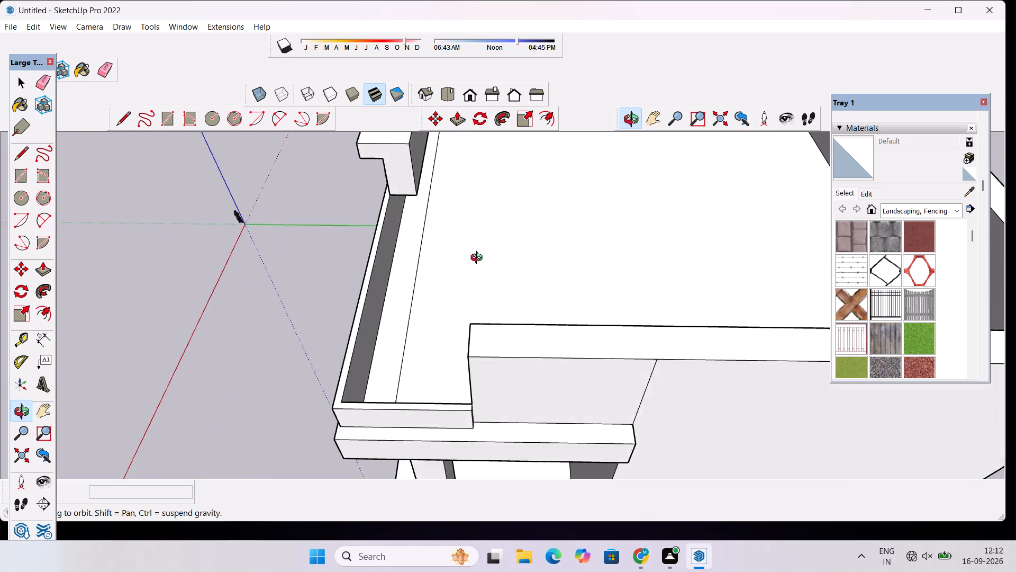
left_click_drag(479, 259, 384, 270)
scroll(378, 263, "down", 5)
left_click_drag(429, 267, 305, 291)
scroll(313, 242, "down", 1)
scroll(313, 242, "up", 2)
left_click_drag(387, 246, 317, 256)
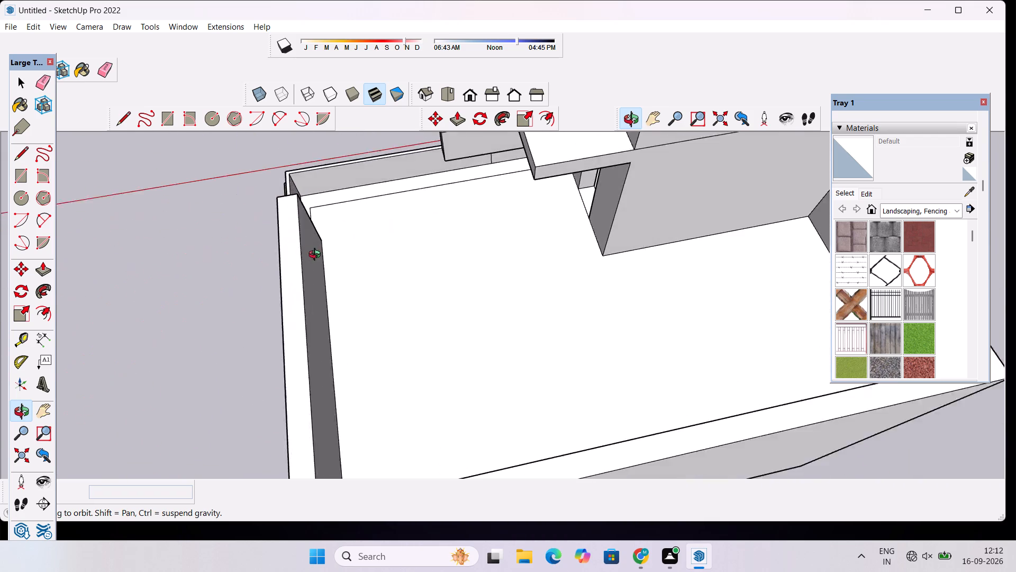
left_click_drag(317, 256, 309, 254)
scroll(330, 219, "down", 3)
left_click_drag(365, 204, 397, 271, "shift")
scroll(397, 274, "up", 4, "shift")
left_click_drag(396, 267, 436, 326)
scroll(373, 317, "up", 5, "shift")
key("p")
scroll(362, 303, "up", 2)
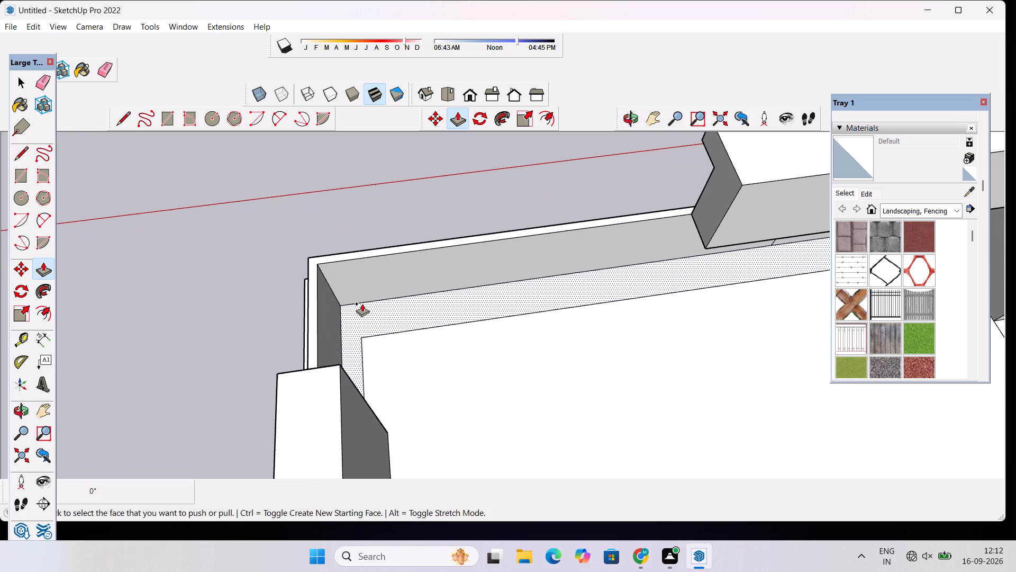
key("space")
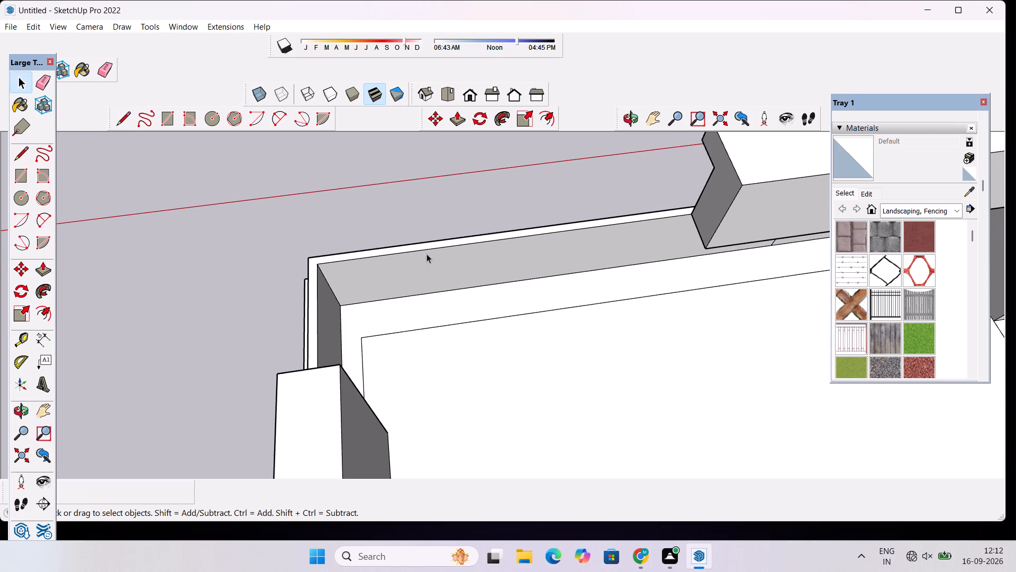
left_click(629, 117)
left_click_drag(461, 302, 539, 293)
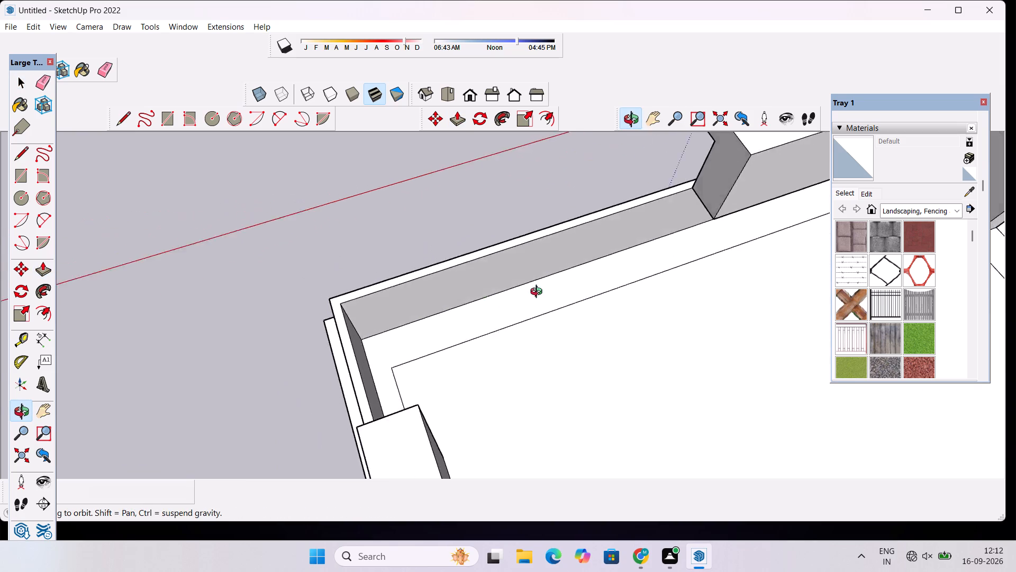
left_click_drag(539, 293, 558, 277)
scroll(562, 277, "down", 4)
left_click_drag(485, 321, 571, 314)
scroll(573, 314, "down", 1)
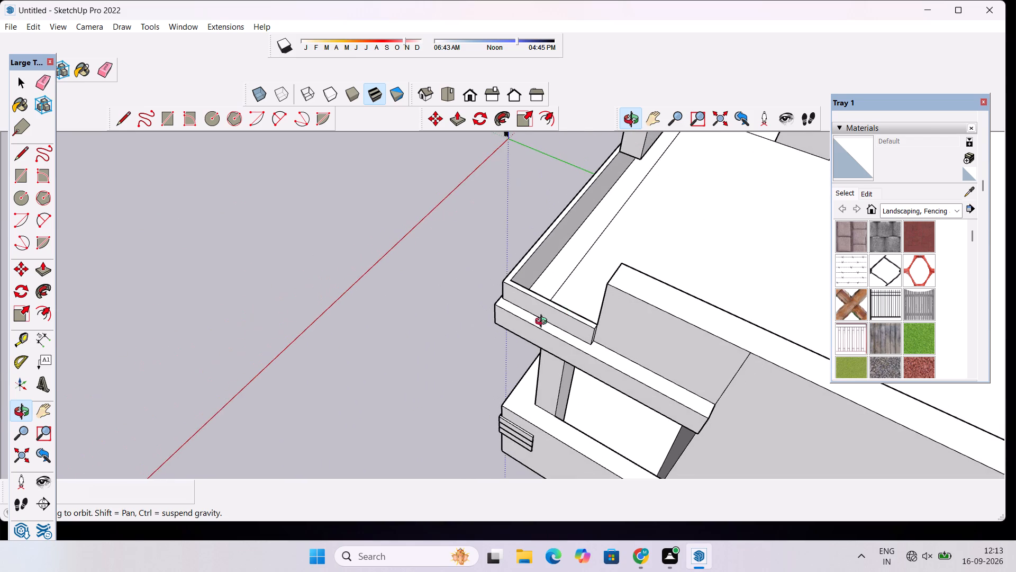
left_click_drag(514, 347, 602, 310)
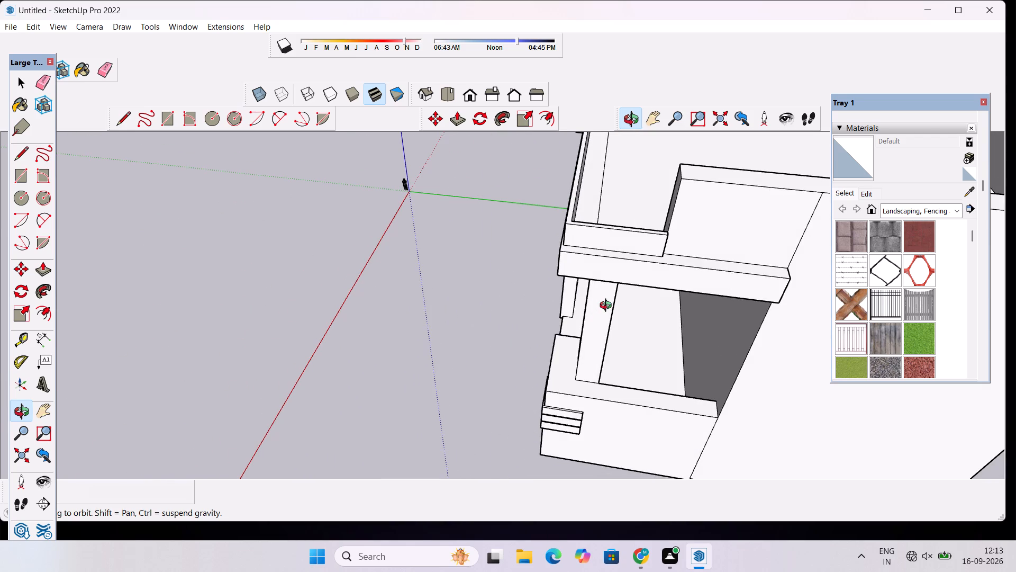
scroll(608, 307, "up", 2)
left_click_drag(607, 303, 468, 334, "shift")
scroll(465, 333, "down", 5)
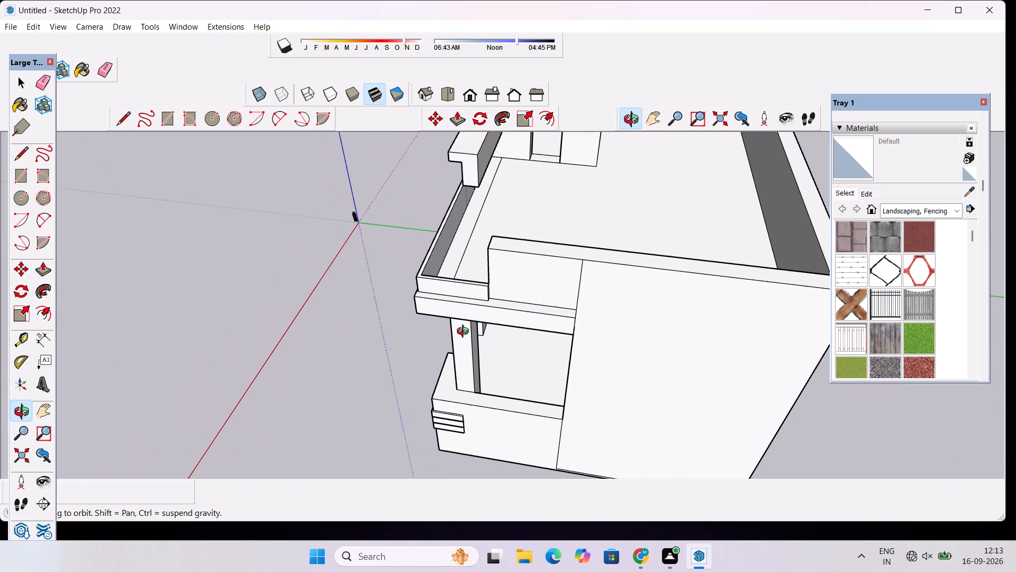
Draw a 10' vertical line from the raised wall block's lower inner corner down to the floor strip's inner edge.
left_click_drag(483, 251, 477, 359, "shift")
scroll(468, 295, "up", 4)
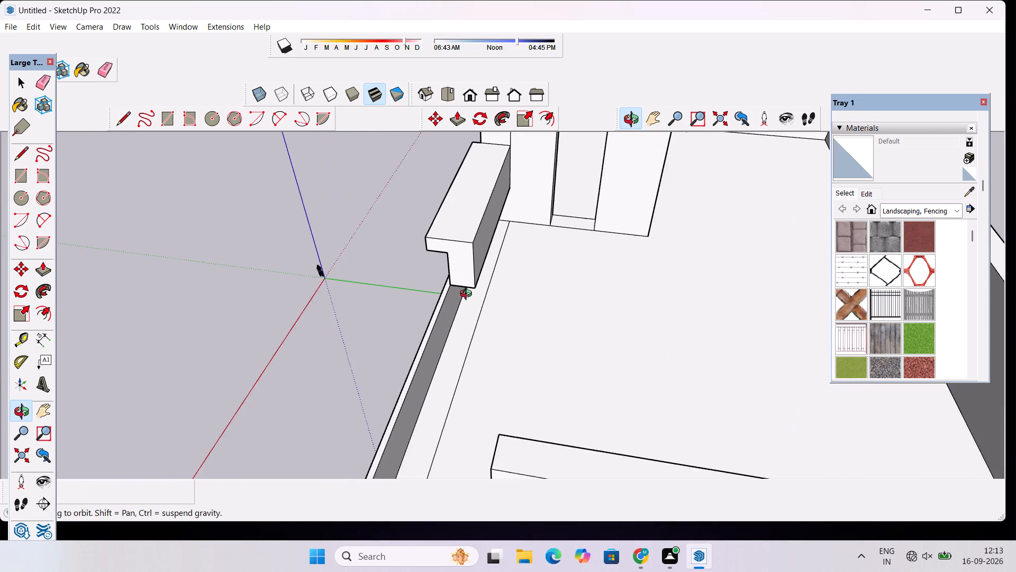
scroll(468, 295, "up", 2)
key("l")
scroll(482, 280, "up", 2)
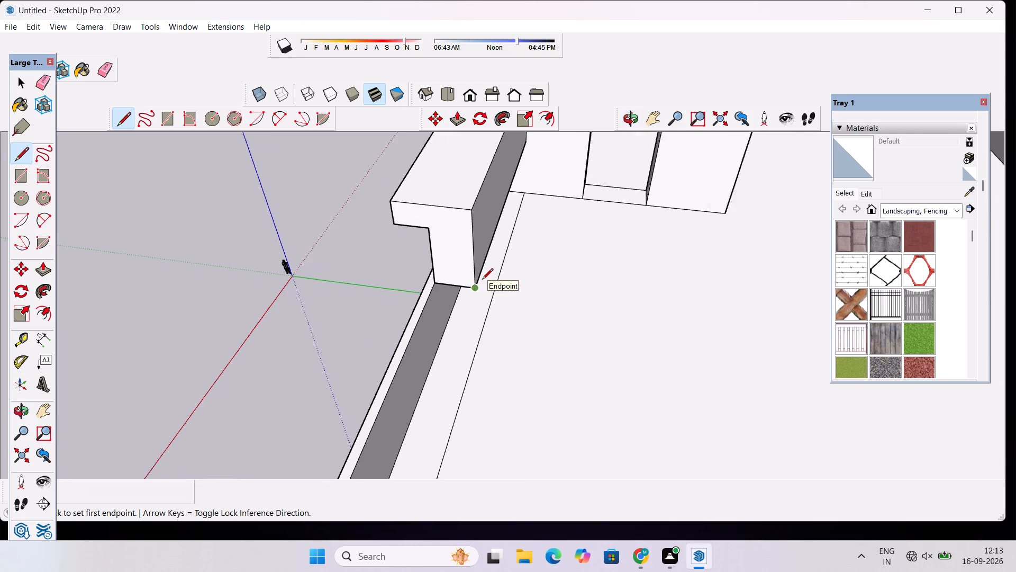
scroll(482, 280, "up", 2)
left_click(471, 290)
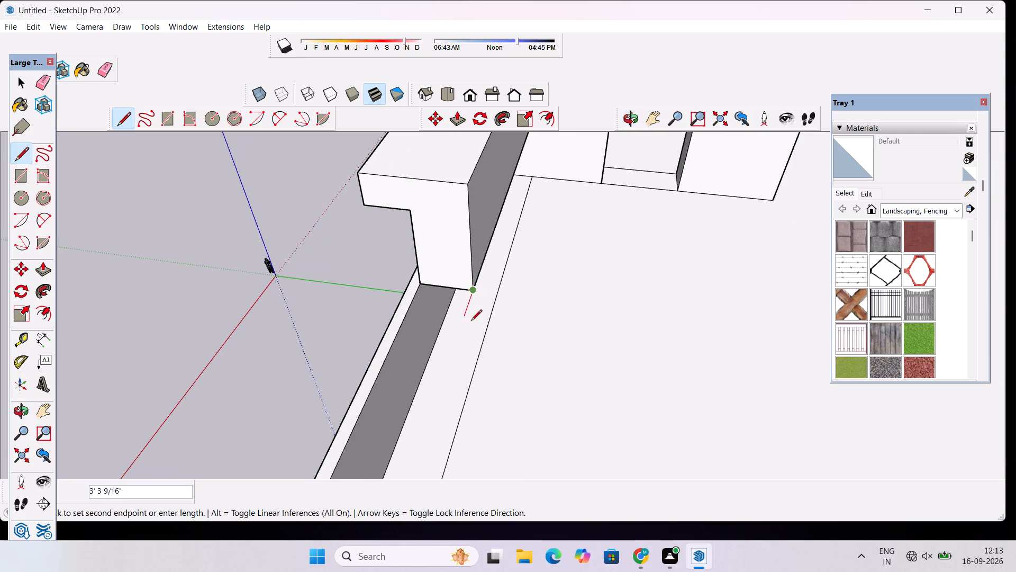
scroll(477, 344, "up", 3)
scroll(477, 345, "down", 2)
scroll(477, 347, "up", 3)
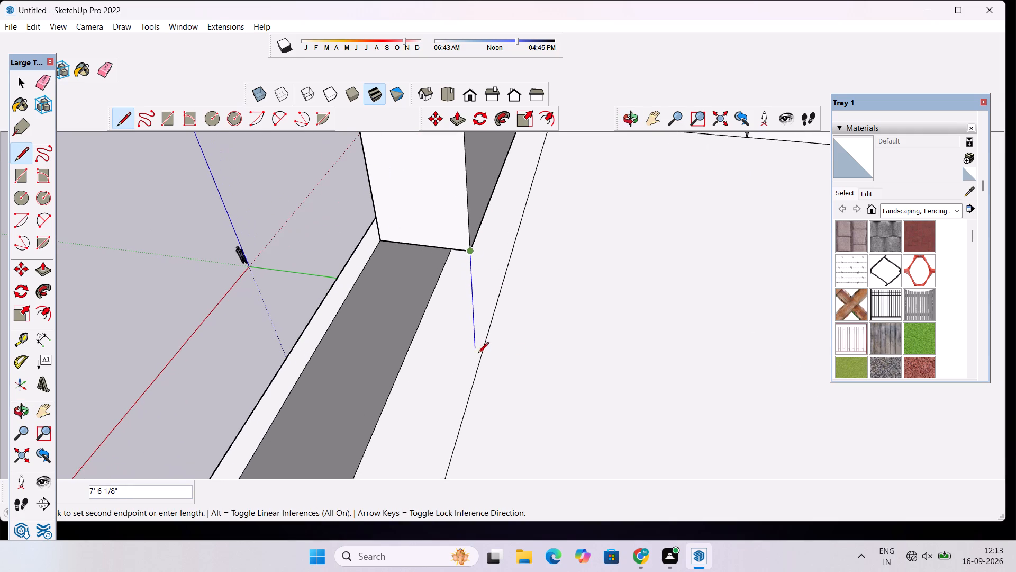
scroll(477, 367, "up", 3)
left_click(477, 377)
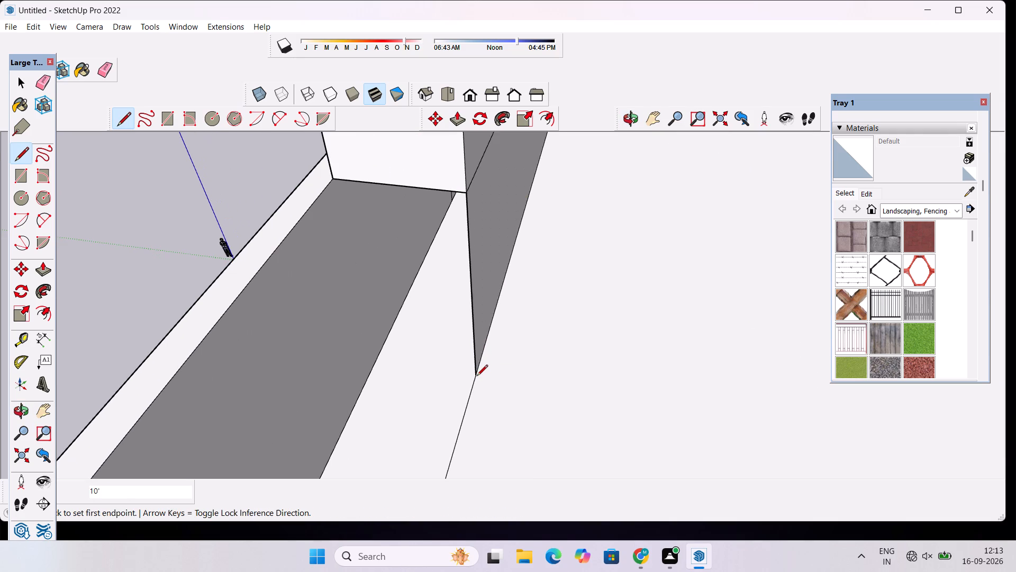
key("space")
Draw a line across the balcony floor strip from the vertical line's foot to the base of the parapet's inner face.
scroll(476, 376, "down", 6)
scroll(475, 374, "up", 1)
scroll(475, 374, "down", 4)
key("l")
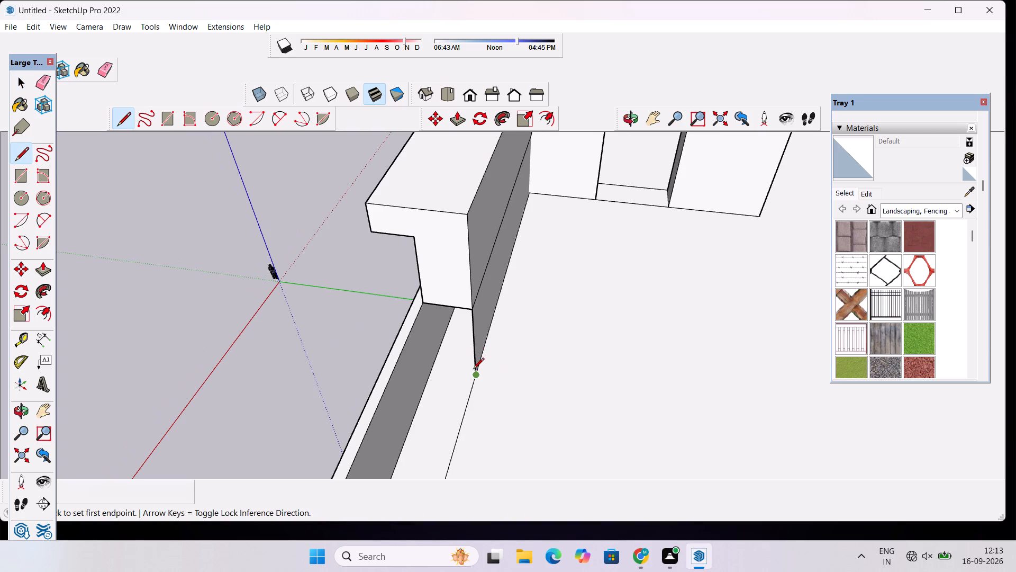
scroll(464, 385, "up", 4)
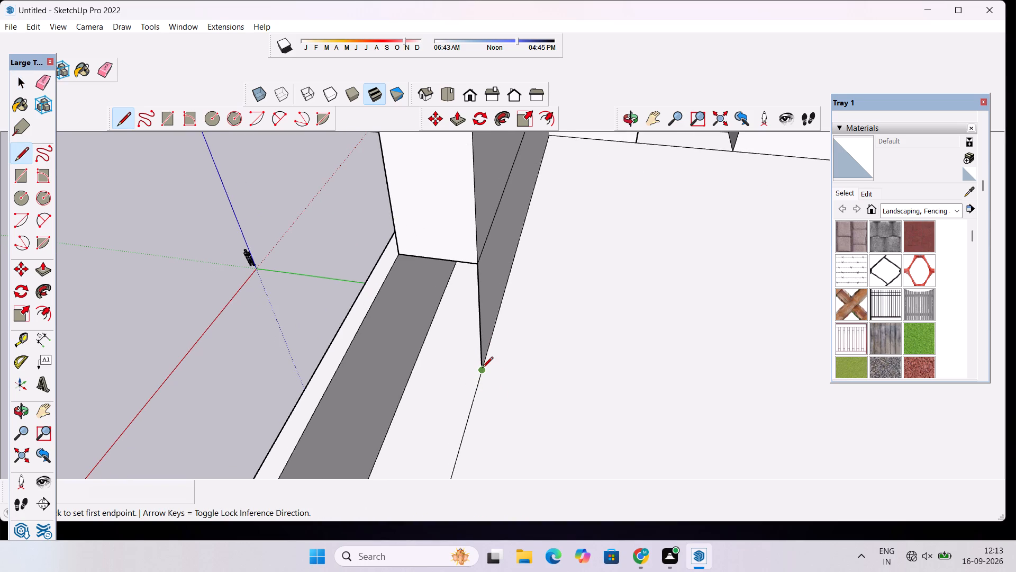
left_click(481, 371)
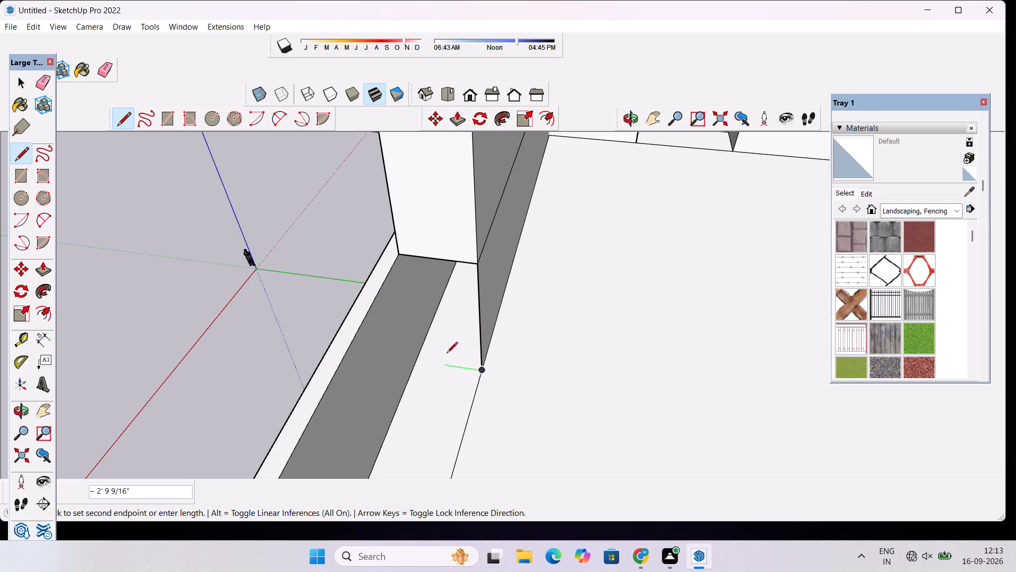
scroll(445, 359, "up", 1)
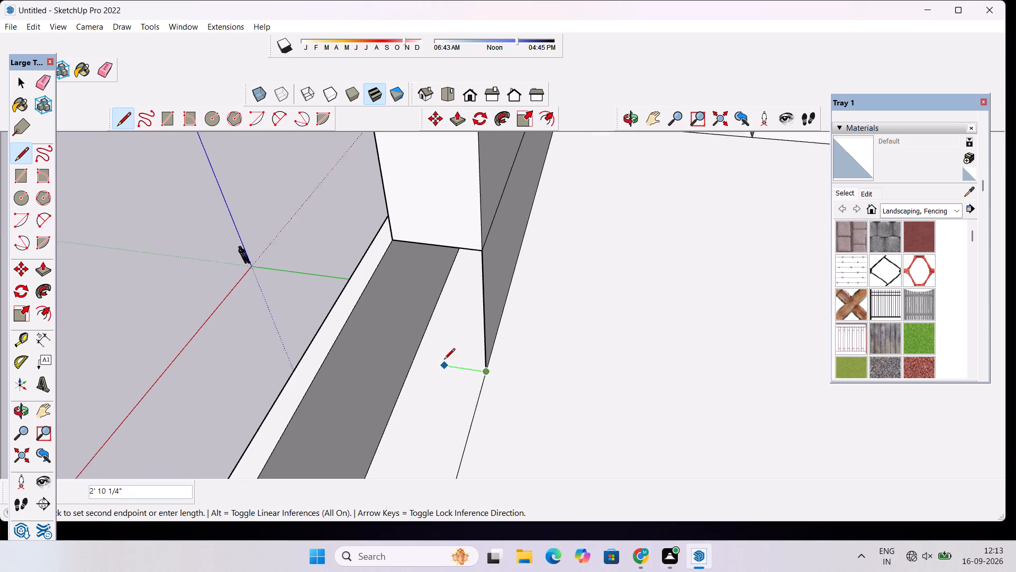
scroll(444, 360, "up", 3)
left_click(402, 363)
key("space")
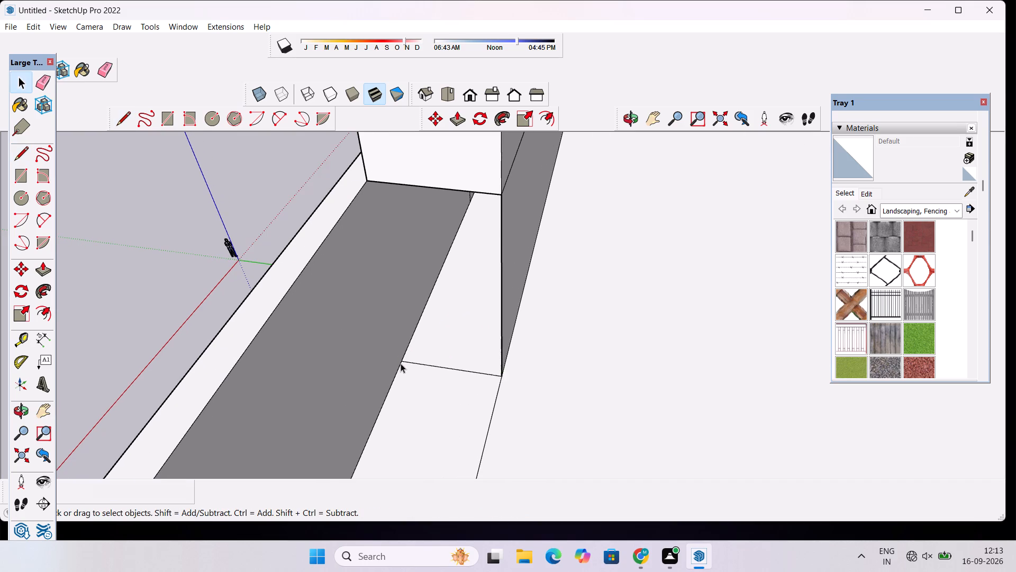
Delete the vertical face between the raised wall block's lower inner edge and the floor strip line.
scroll(402, 363, "down", 3)
left_click(478, 293)
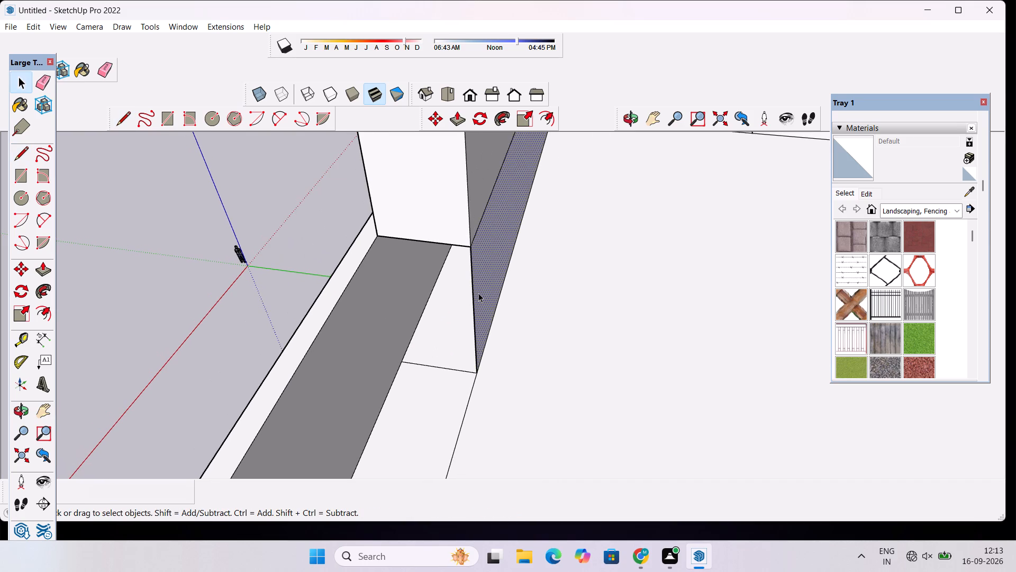
key("Delete")
Draw a 10' line from the cross line's parapet end up to the wall block's lower outer corner, closing the end face.
key("l")
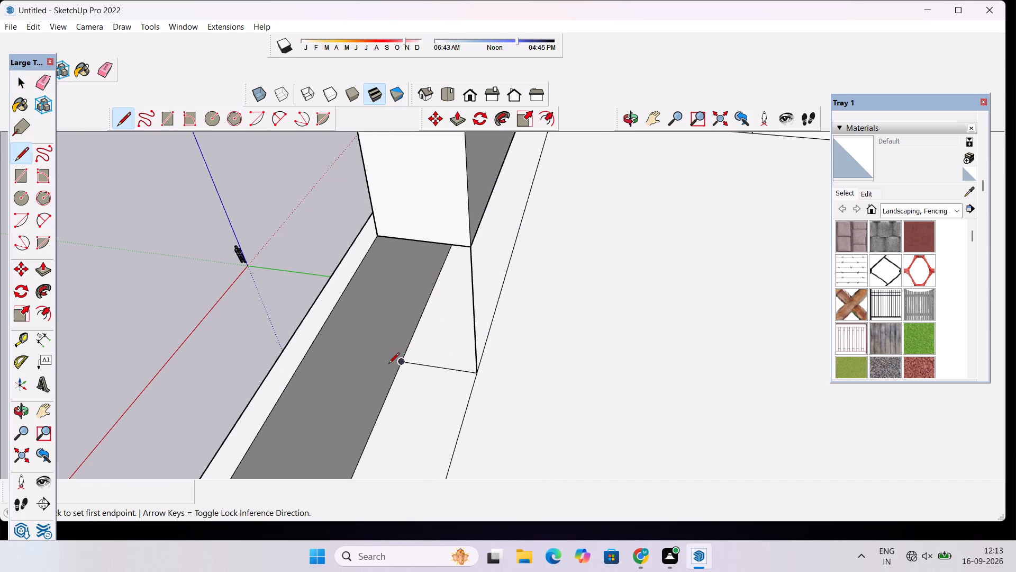
left_click(401, 362)
left_click(380, 237)
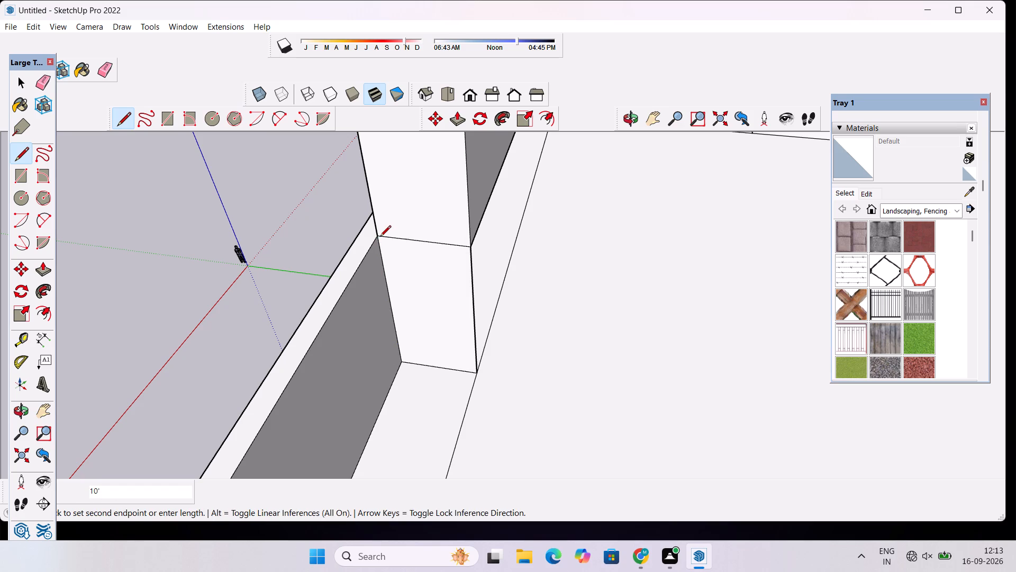
key("space")
Push/Pull the new end face beneath the raised wall block along the floor strip up to the doorway wall, filling the gap.
scroll(380, 237, "down", 9)
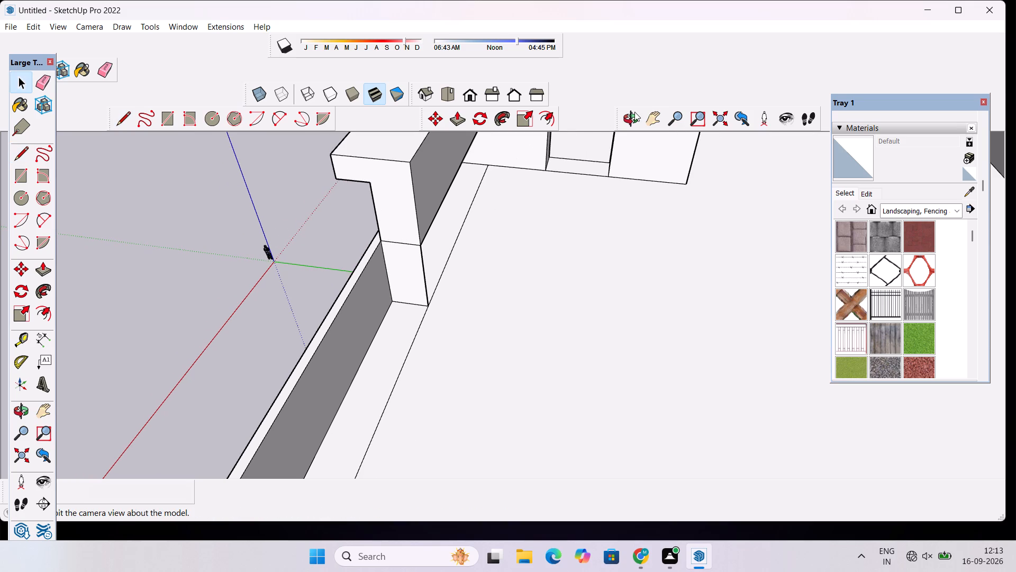
left_click(634, 115)
left_click_drag(565, 212, 453, 207)
scroll(452, 198, "down", 5)
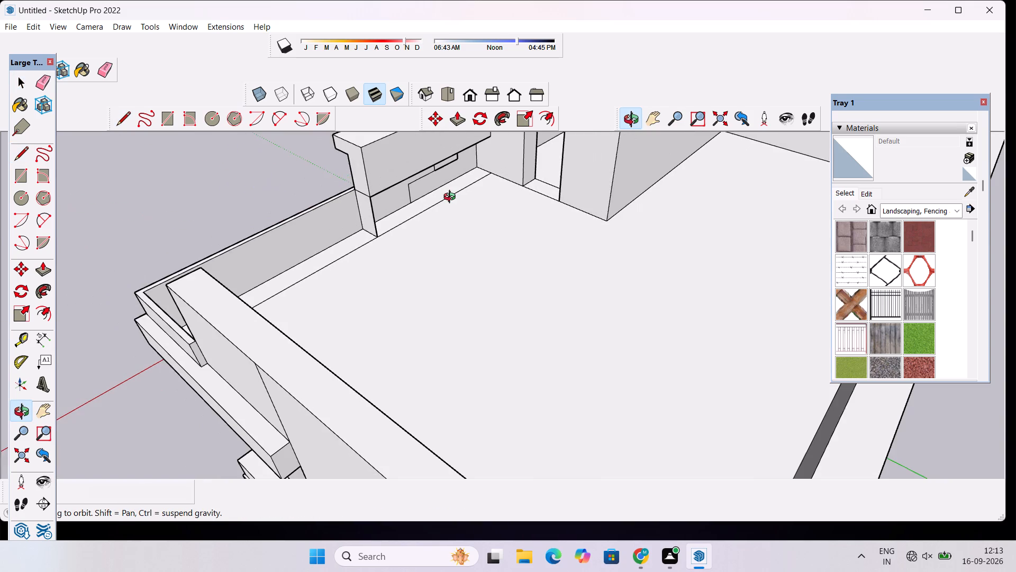
left_click_drag(451, 197, 463, 247, "shift")
scroll(462, 251, "up", 3)
left_click_drag(463, 256, 453, 184)
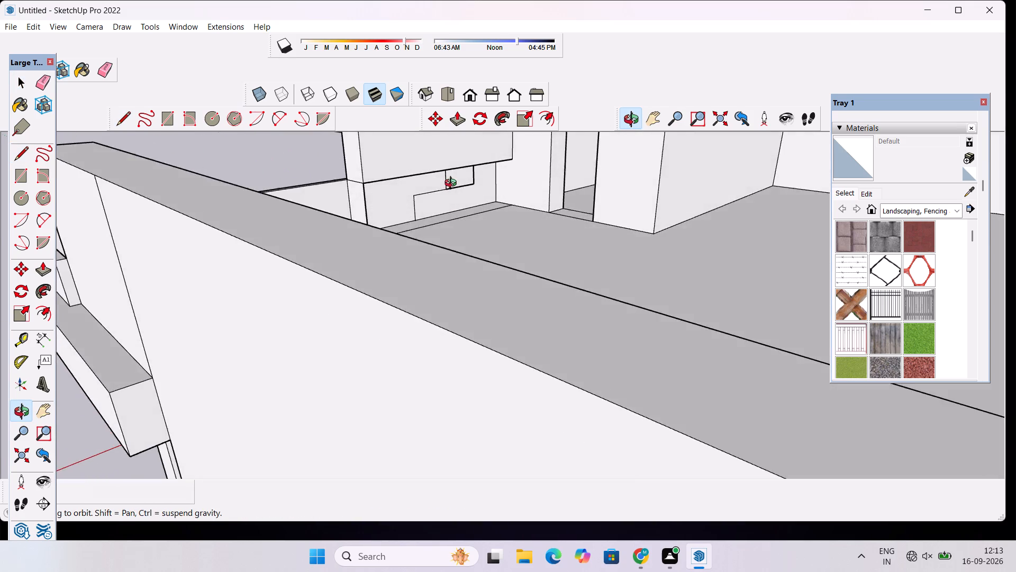
left_click_drag(453, 184, 348, 231)
left_click_drag(362, 225, 389, 292)
scroll(389, 292, "up", 4)
left_click_drag(402, 294, 434, 298)
key("p")
scroll(374, 305, "up", 2)
left_click(346, 281)
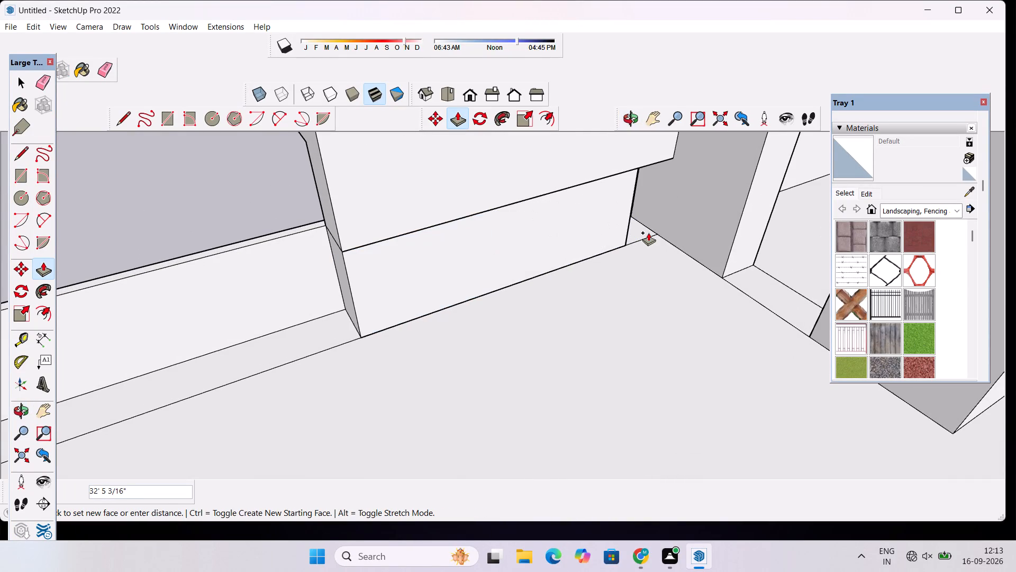
left_click(654, 229)
key("space")
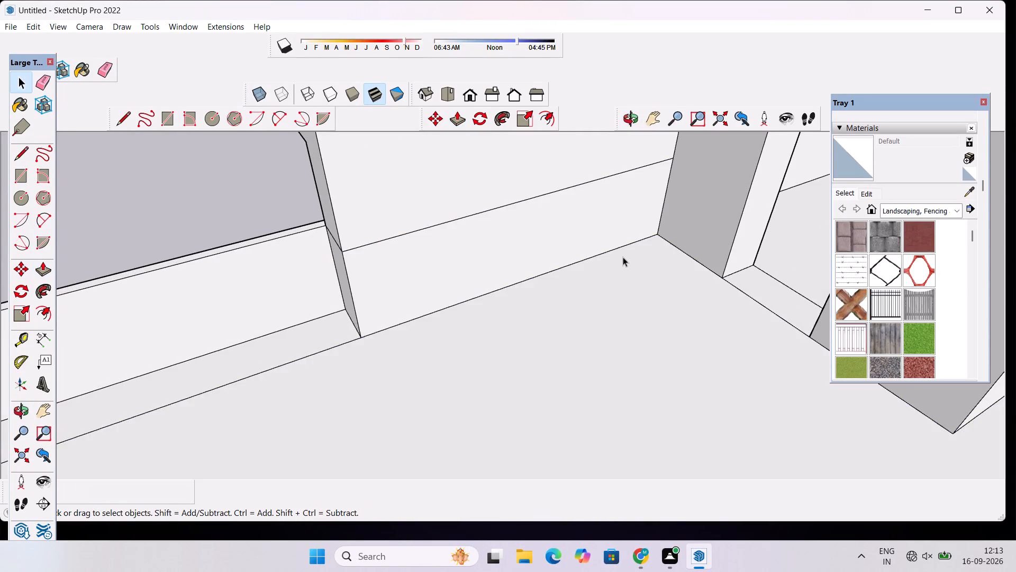
Erase the long horizontal seam edge on the raised wall's inner face.
scroll(622, 253, "down", 9)
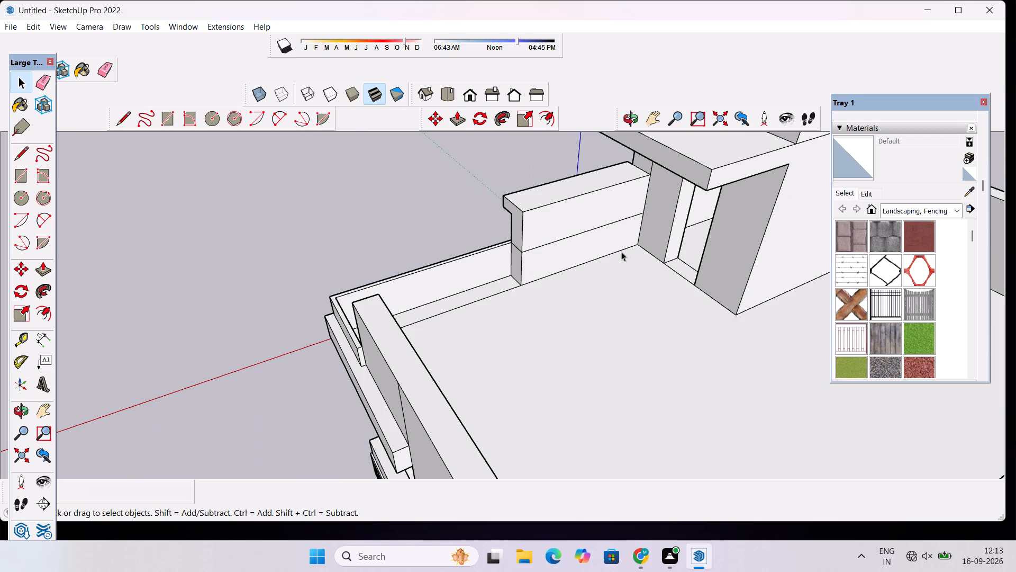
left_click(627, 121)
left_click_drag(566, 265, 701, 314)
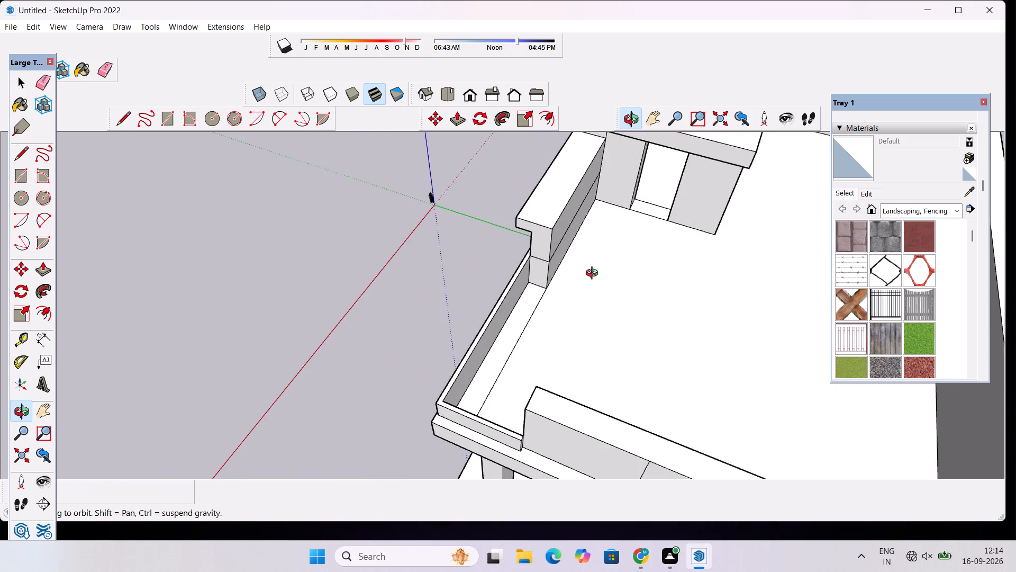
scroll(586, 263, "up", 4)
left_click_drag(608, 274, 536, 272)
scroll(530, 251, "down", 2)
left_click_drag(534, 252, 549, 332, "shift")
scroll(545, 330, "up", 3)
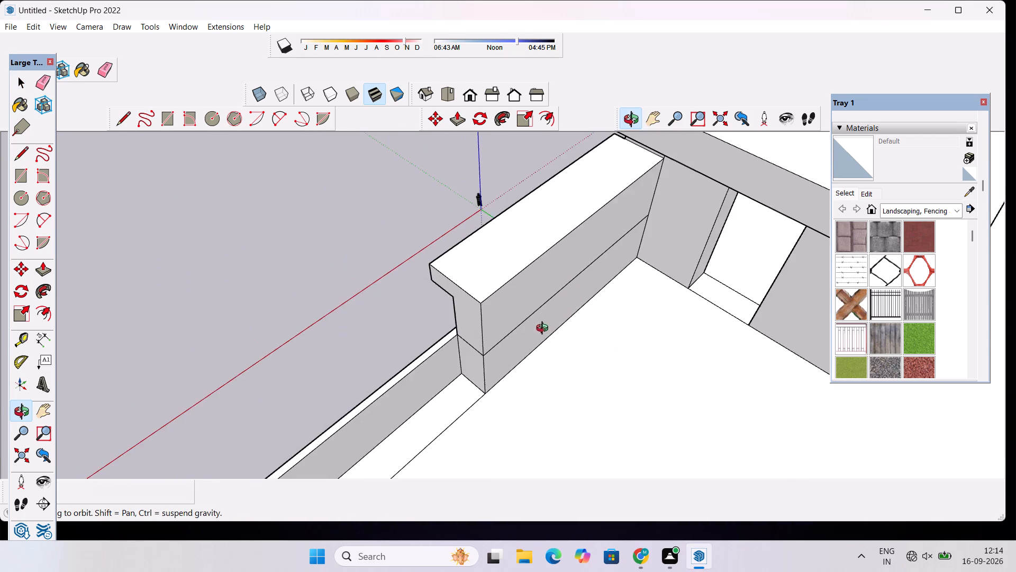
left_click_drag(545, 329, 525, 291)
key("e")
left_click_drag(512, 274, 516, 279)
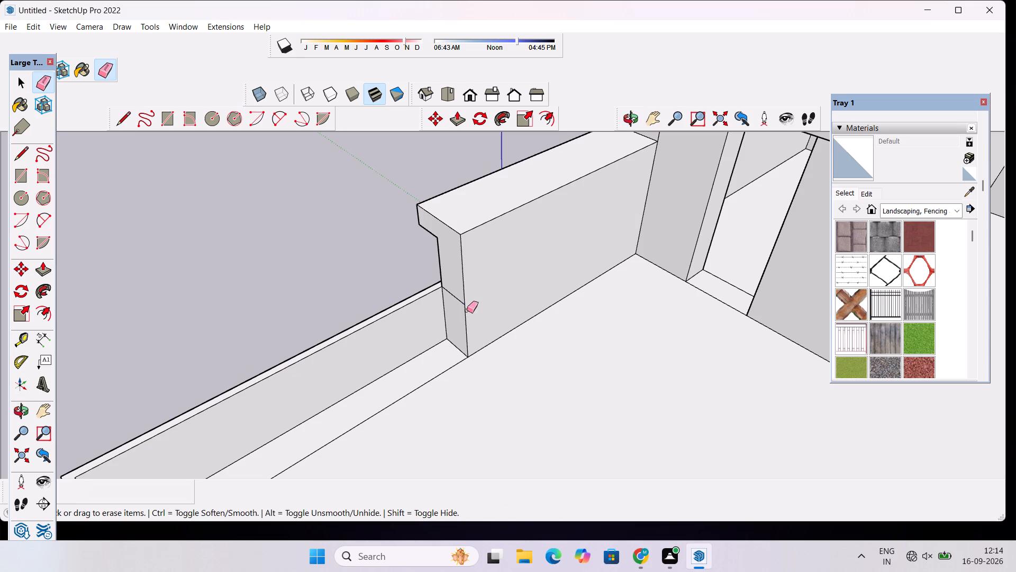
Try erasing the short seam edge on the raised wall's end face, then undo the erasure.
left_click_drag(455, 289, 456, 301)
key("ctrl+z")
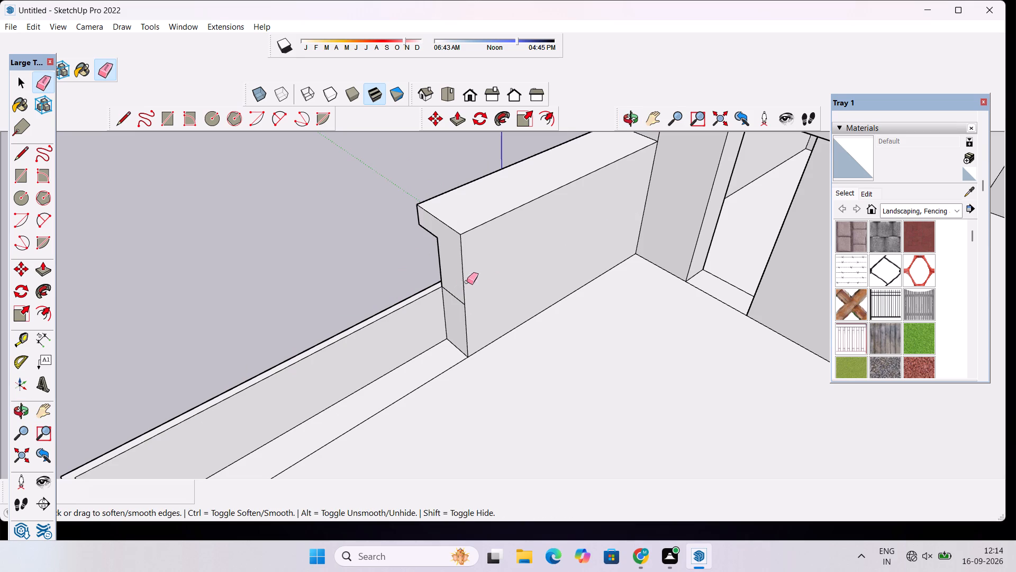
Inspect the house's front and the upper balcony's corner, where the parapet, floor strip and side wall meet.
left_click(623, 119)
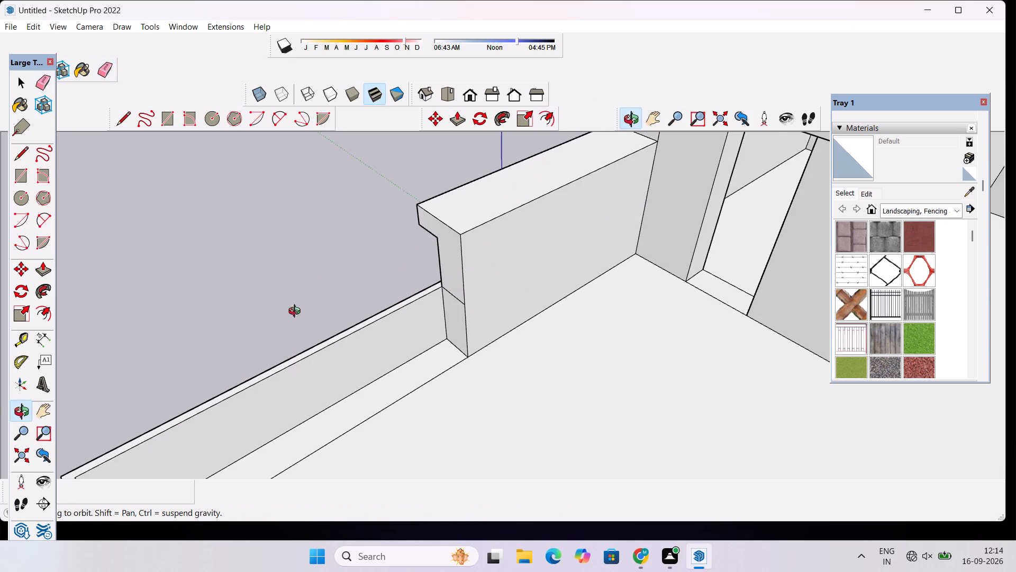
left_click_drag(297, 312, 419, 245)
scroll(395, 218, "down", 4)
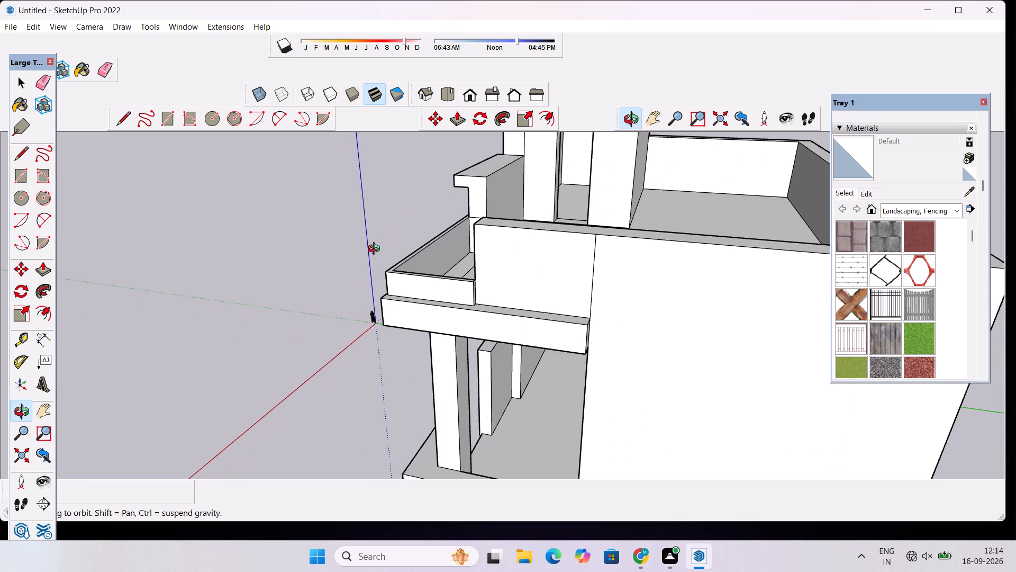
left_click_drag(398, 270, 625, 288)
scroll(505, 264, "down", 1)
left_click_drag(464, 273, 470, 279)
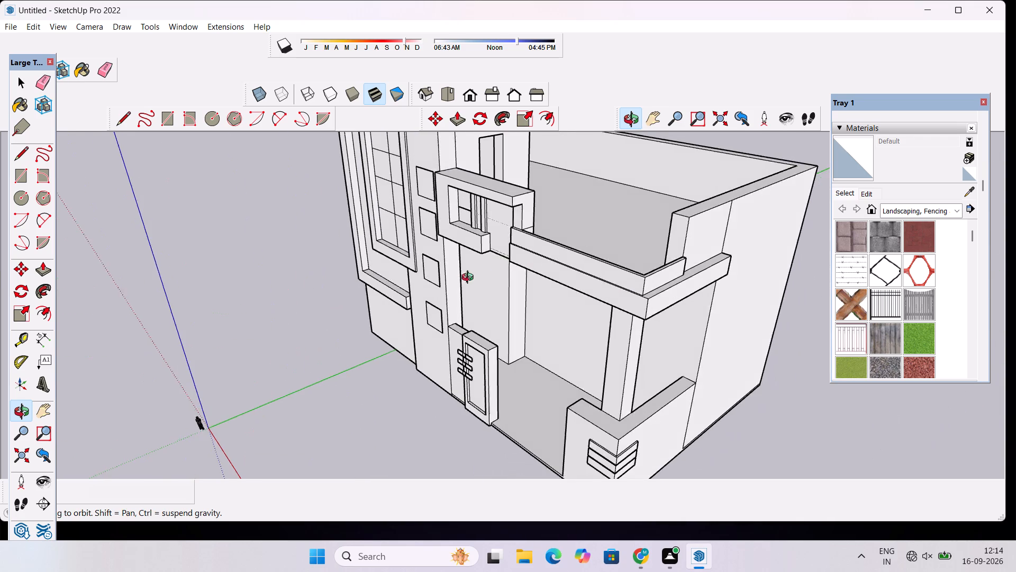
left_click_drag(470, 279, 668, 247)
left_click_drag(654, 199, 552, 289, "shift")
scroll(547, 284, "down", 4)
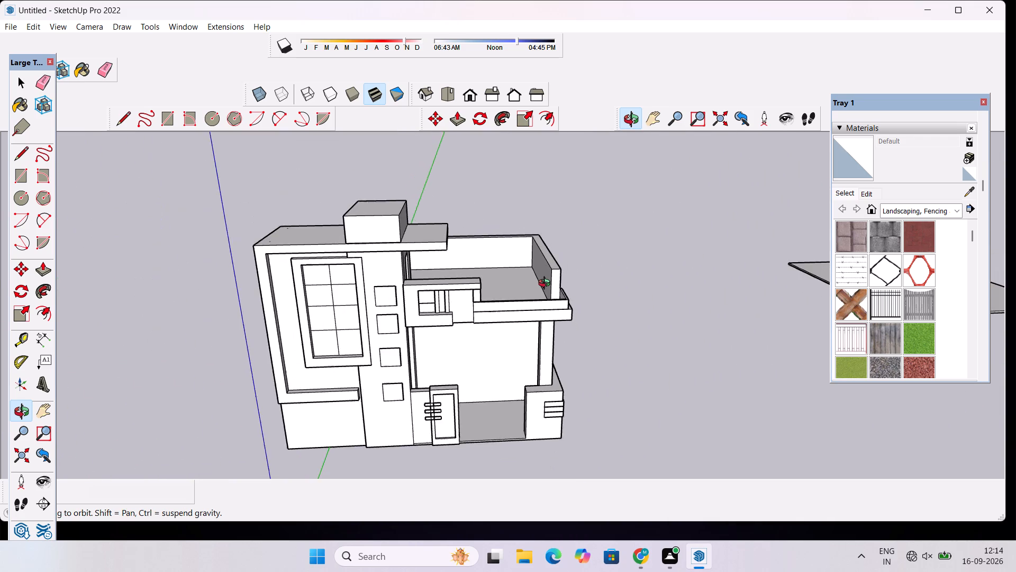
left_click_drag(548, 293, 412, 381)
scroll(546, 279, "up", 10)
left_click_drag(556, 321, 630, 345)
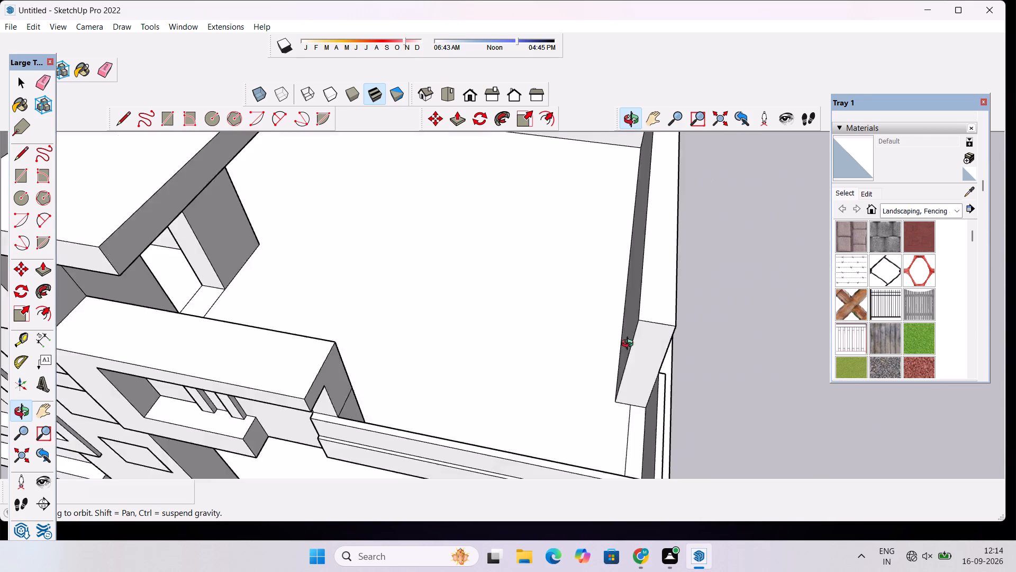
left_click_drag(630, 345, 668, 358)
left_click_drag(661, 339, 507, 245, "shift")
scroll(501, 292, "up", 4)
left_click_drag(507, 316, 549, 355)
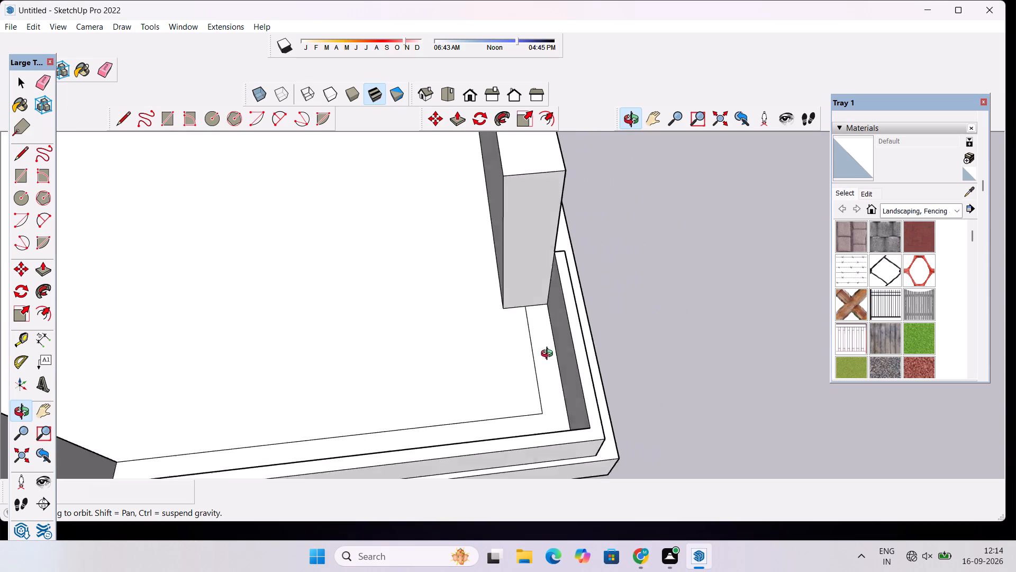
left_click_drag(549, 355, 673, 346)
scroll(566, 295, "down", 4)
left_click_drag(548, 323, 660, 342)
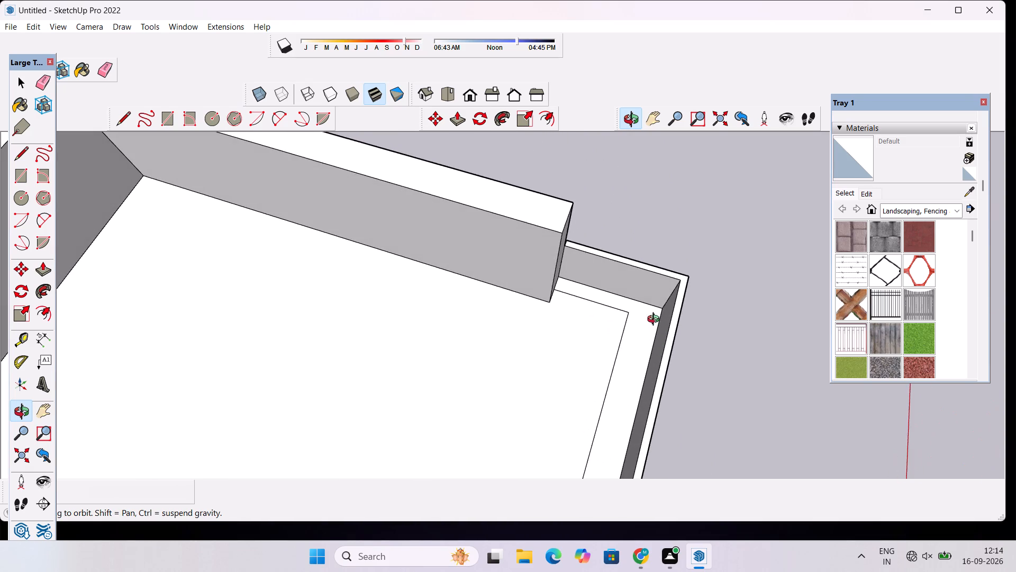
left_click_drag(654, 317, 571, 258, "shift")
left_click_drag(561, 300, 634, 327)
key("p")
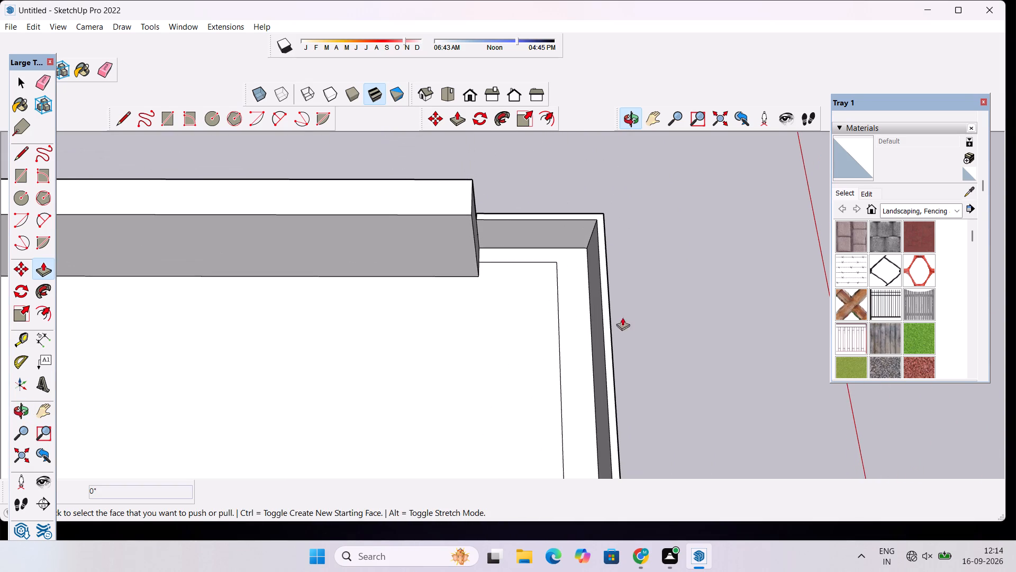
scroll(577, 266, "down", 4)
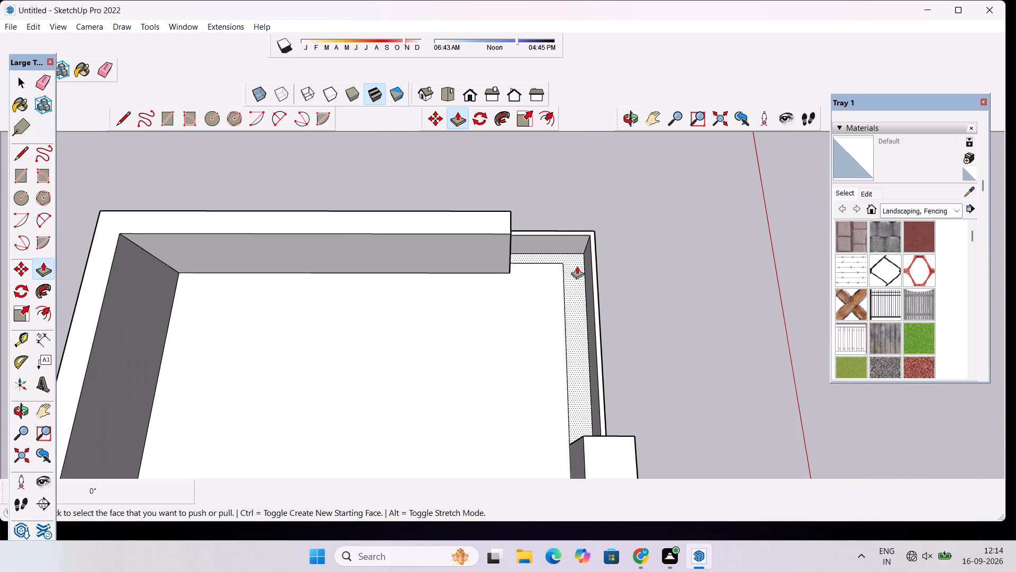
key("space")
Push/Pull the L-shaped floor strip inside the balcony parapet up by 4'.
left_click(625, 115)
left_click_drag(475, 254, 621, 255)
left_click_drag(555, 303, 671, 243)
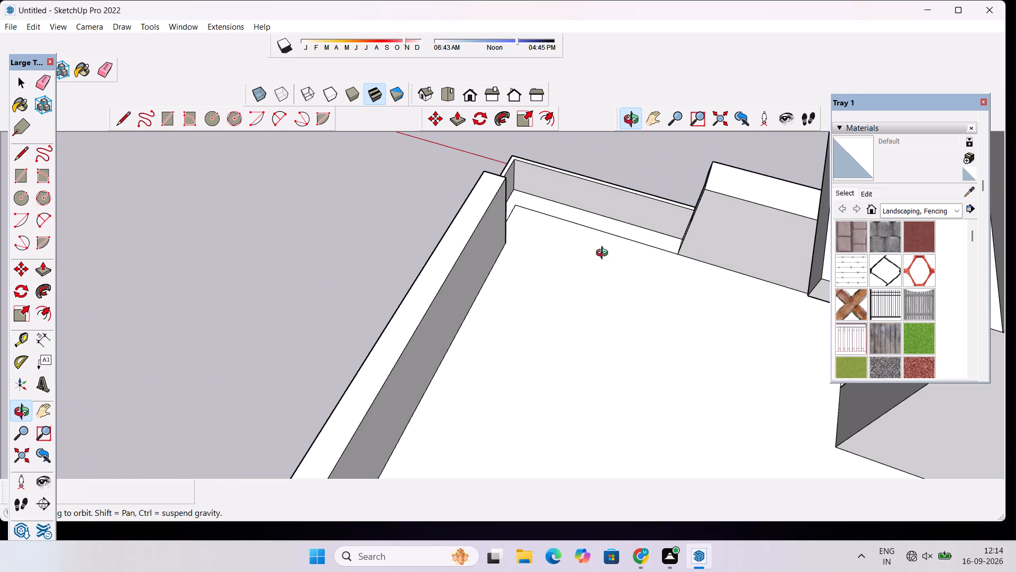
left_click_drag(557, 283, 737, 278)
left_click_drag(558, 232, 565, 359, "shift")
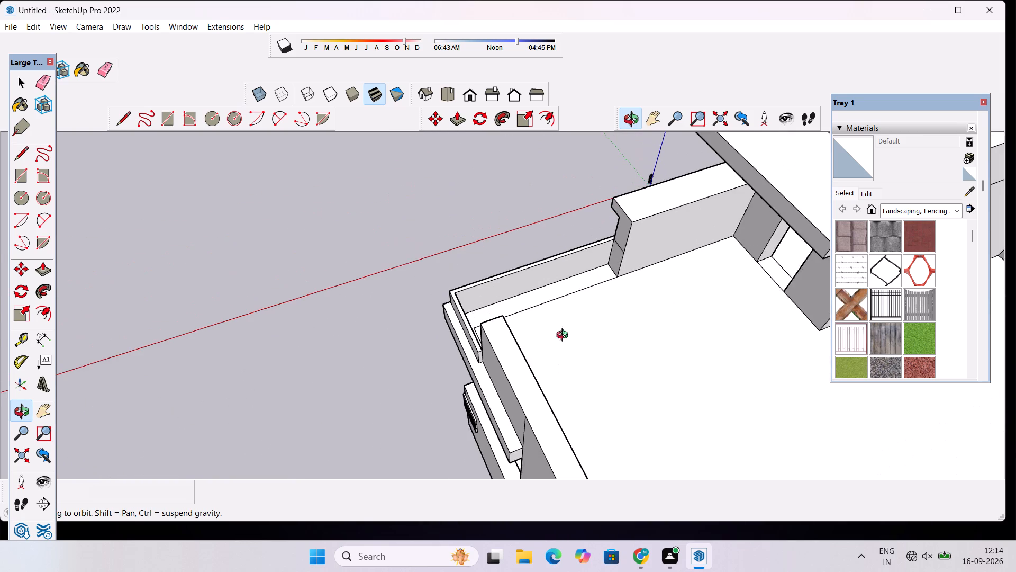
scroll(562, 305, "up", 6)
left_click_drag(574, 319, 434, 337)
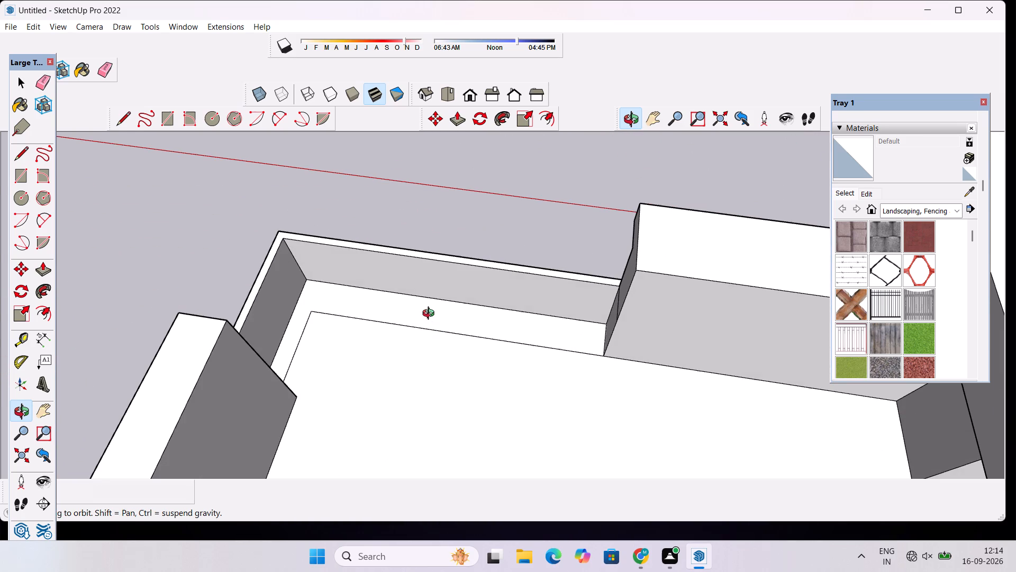
scroll(431, 315, "down", 2)
left_click_drag(431, 315, 440, 337, "shift")
scroll(440, 340, "down", 3)
left_click_drag(444, 352, 350, 378)
scroll(376, 291, "up", 4)
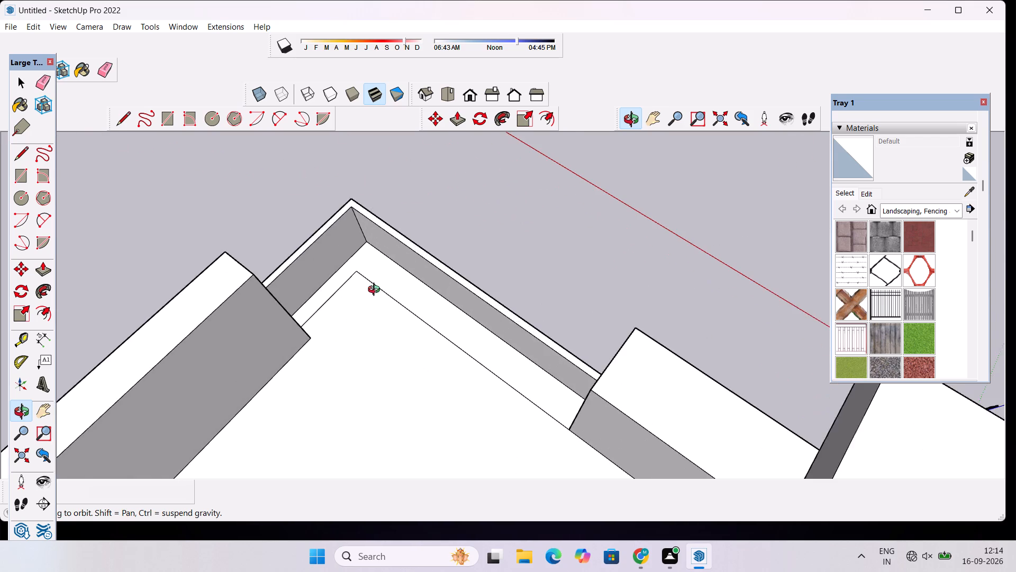
left_click_drag(384, 289, 423, 374, "shift")
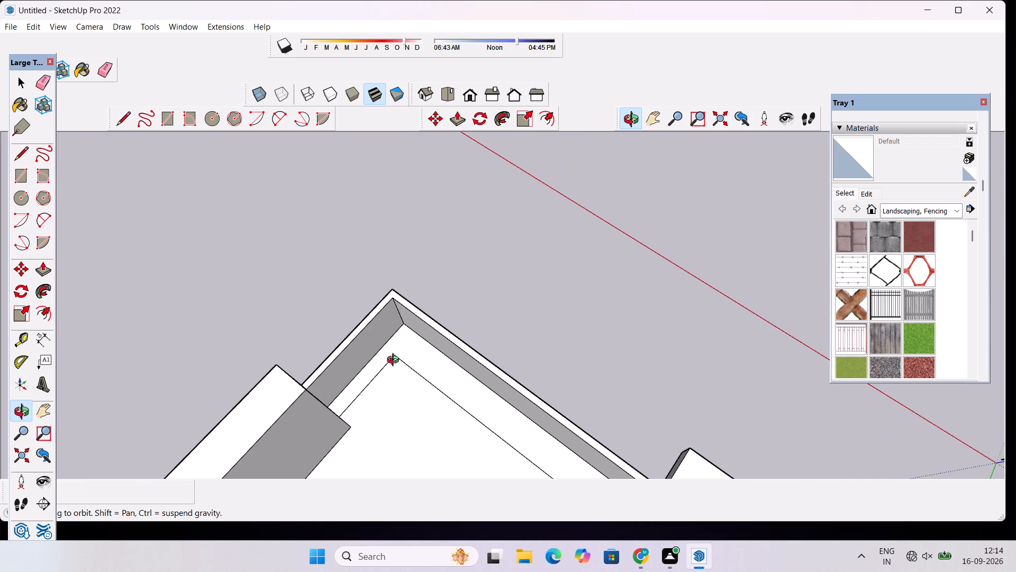
scroll(394, 355, "down", 5)
left_click_drag(393, 404, 404, 312, "shift")
scroll(406, 275, "up", 5)
left_click_drag(420, 299, 377, 364)
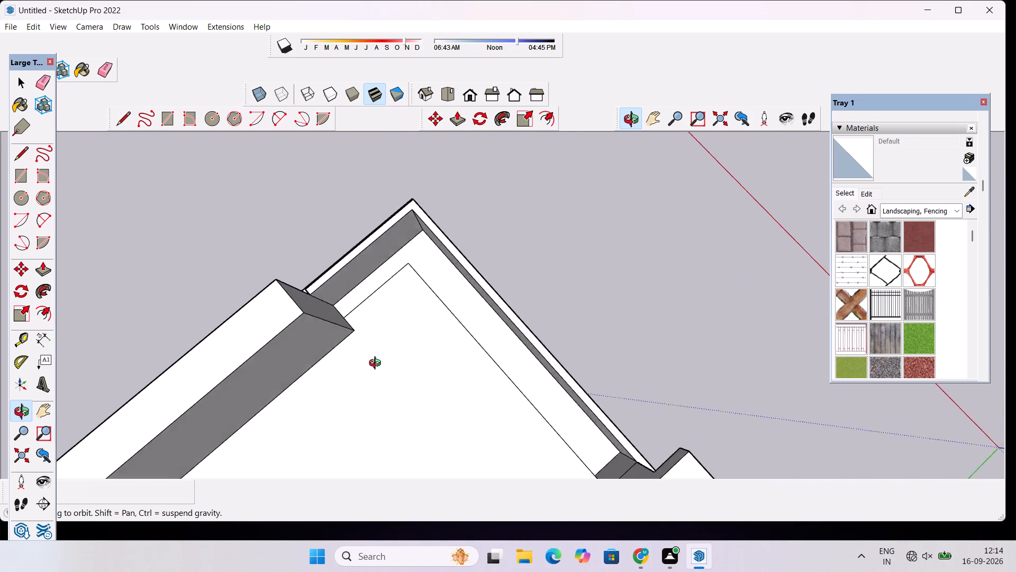
left_click_drag(377, 364, 360, 376)
scroll(367, 332, "up", 1)
key("p")
left_click(366, 275)
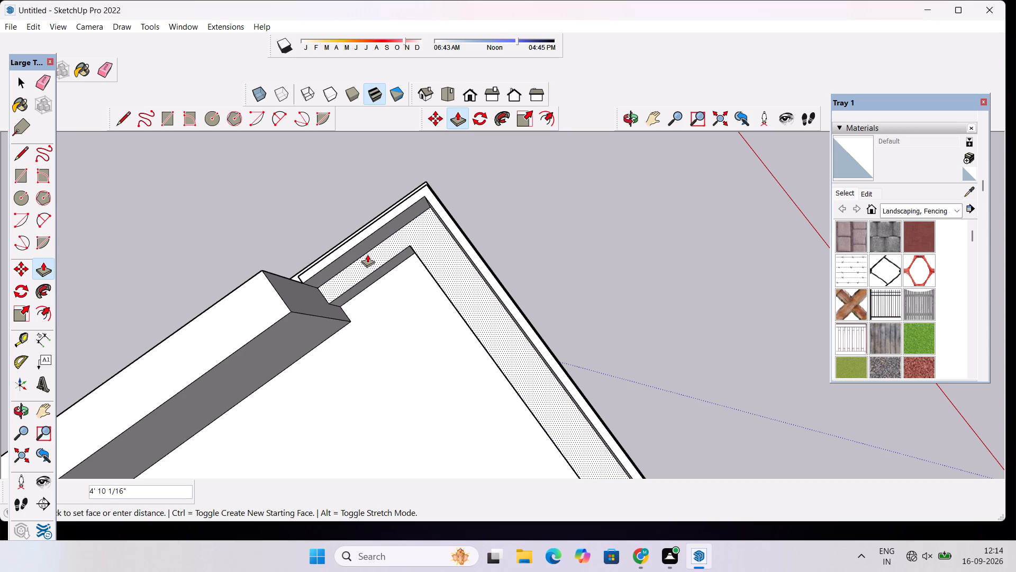
type("4'")
key("Return")
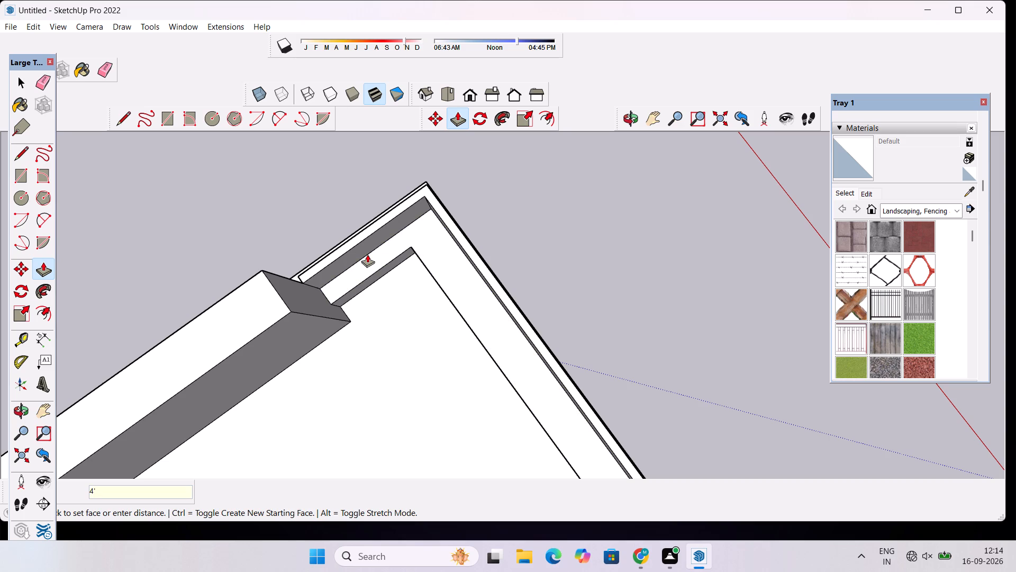
Erase the short seam edge on the raised wall's end face above the floor strip.
left_click(634, 120)
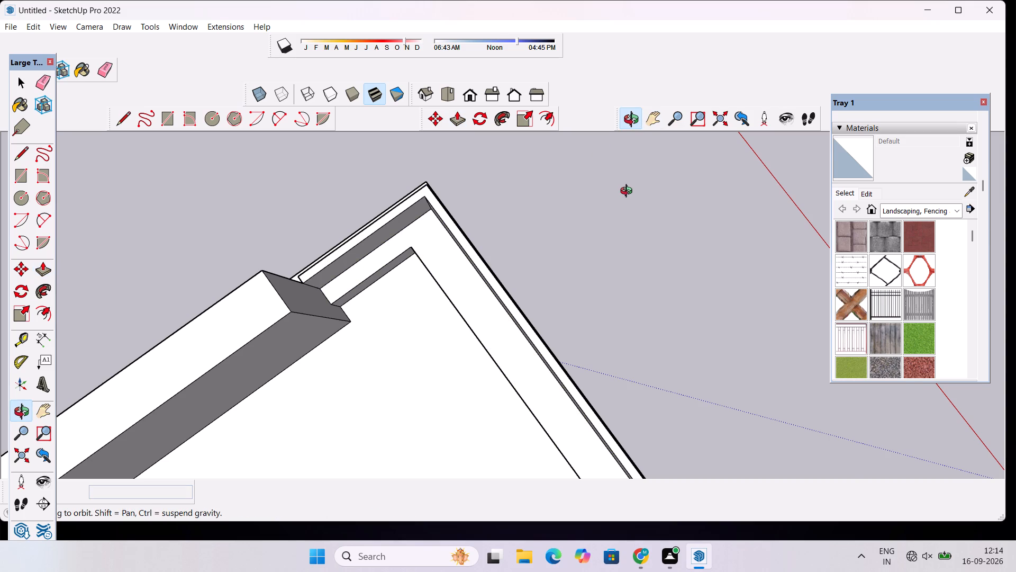
scroll(629, 190, "down", 5)
left_click_drag(641, 213, 518, 209)
scroll(520, 182, "down", 6)
left_click_drag(347, 294, 488, 269)
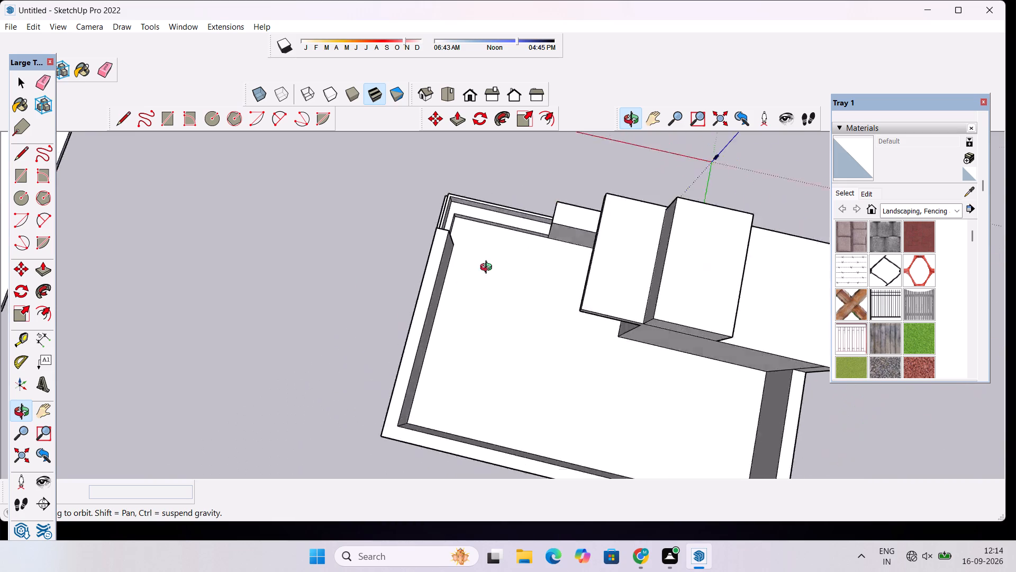
left_click_drag(488, 269, 634, 135)
scroll(604, 201, "down", 5)
left_click_drag(457, 238, 813, 192)
scroll(412, 214, "up", 3)
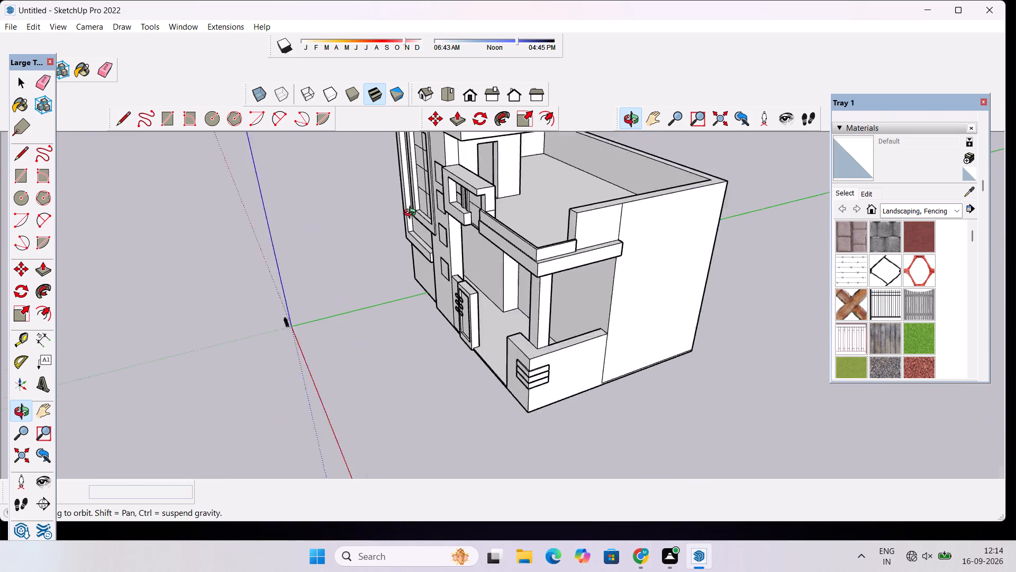
scroll(412, 214, "up", 5)
left_click_drag(515, 204, 348, 246)
scroll(353, 237, "down", 4)
left_click_drag(398, 264, 406, 312)
scroll(453, 275, "up", 7)
left_click_drag(433, 274, 477, 264)
key("e")
scroll(477, 264, "up", 3)
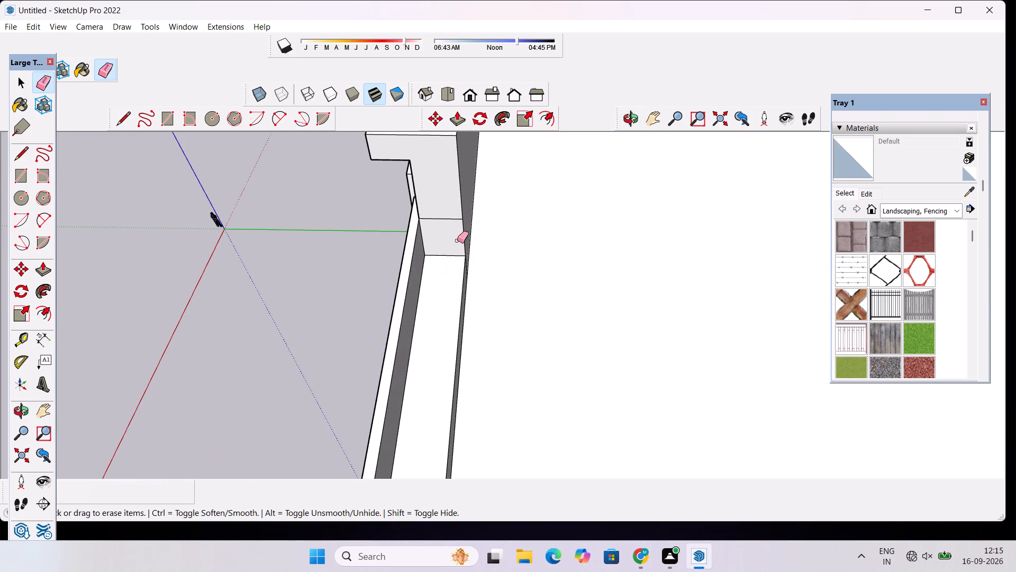
left_click_drag(445, 215, 445, 222)
scroll(445, 222, "down", 7)
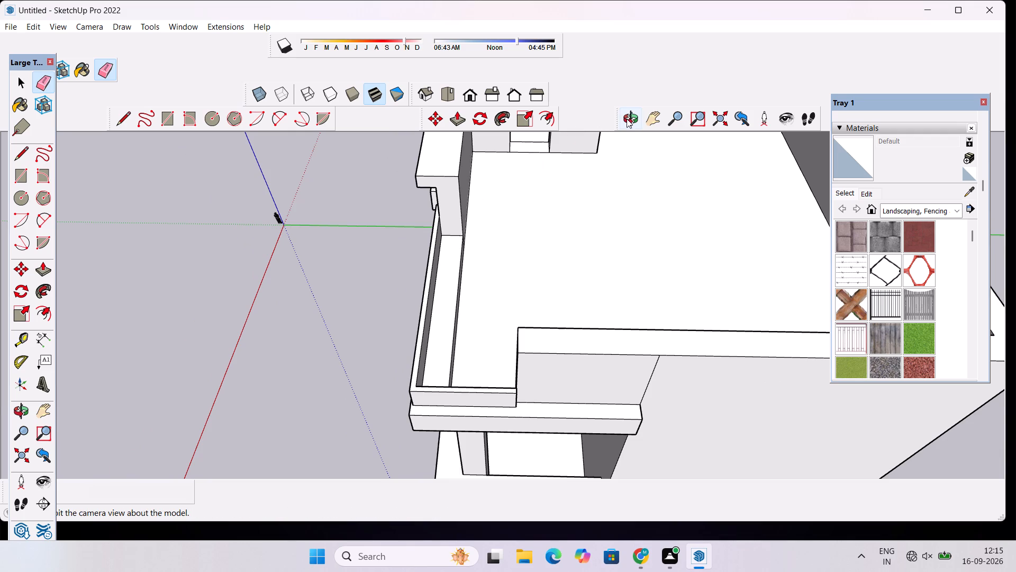
Draw a circle with a 1' radius near the top of the balcony side wall's front end face.
left_click(627, 118)
left_click_drag(598, 240, 243, 280)
scroll(269, 255, "down", 4)
left_click_drag(293, 247, 616, 225)
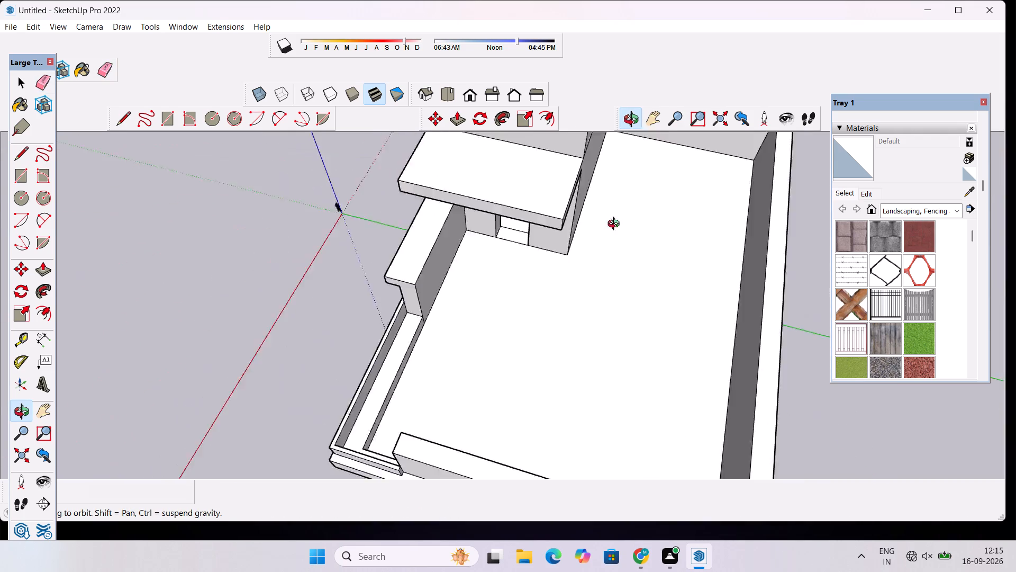
left_click_drag(616, 225, 718, 136)
scroll(566, 240, "down", 4)
left_click_drag(522, 290, 785, 254)
scroll(663, 233, "up", 4)
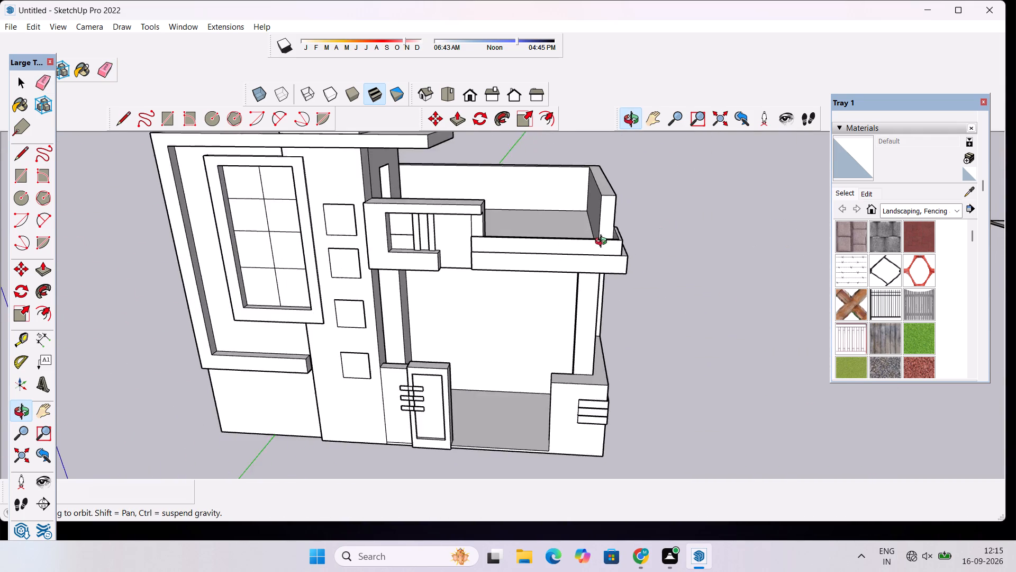
left_click_drag(570, 272, 566, 350)
scroll(609, 234, "up", 4)
left_click_drag(621, 230, 544, 253, "shift")
scroll(541, 254, "up", 2)
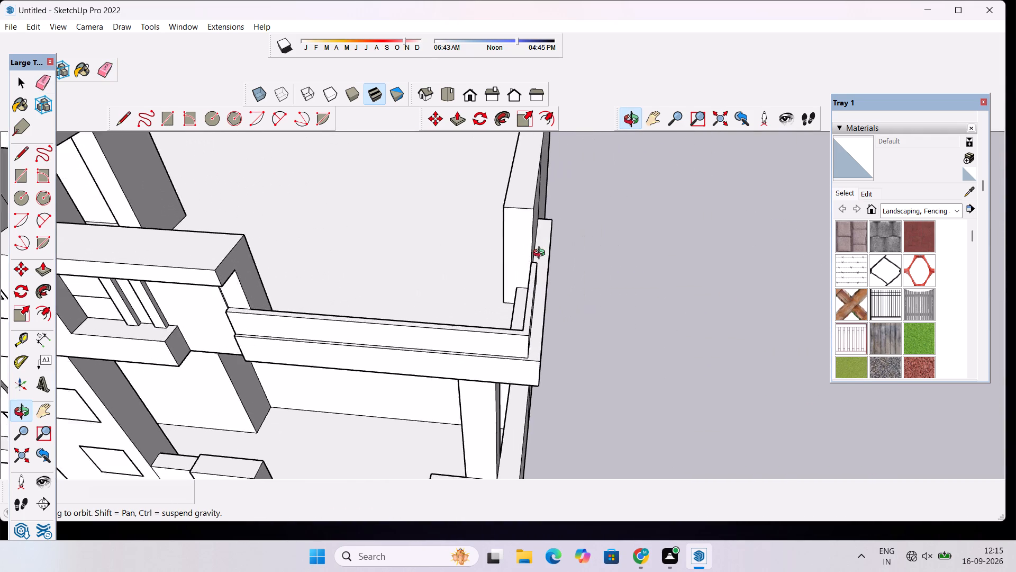
scroll(541, 254, "up", 2)
left_click_drag(521, 271, 575, 252)
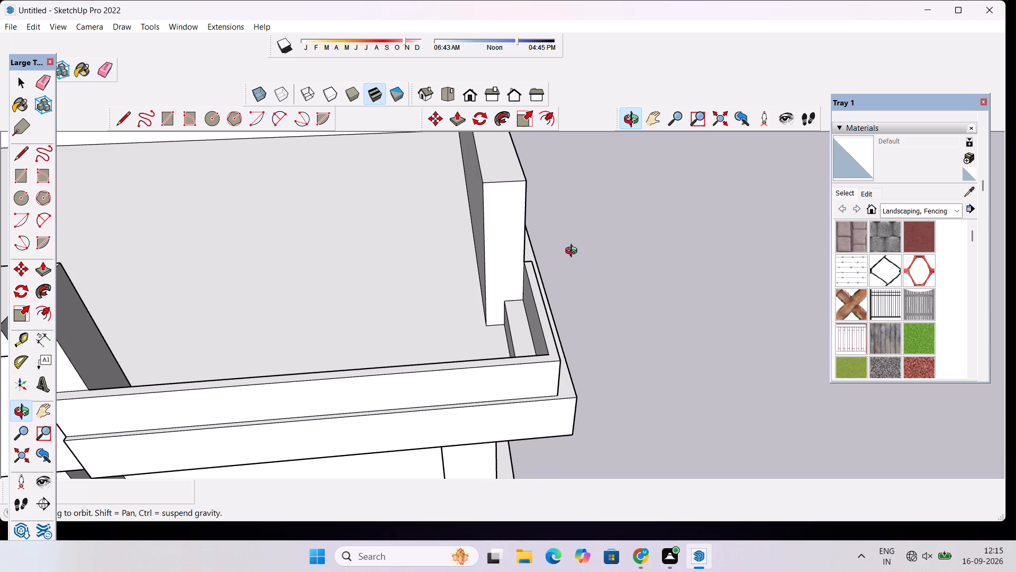
key("c")
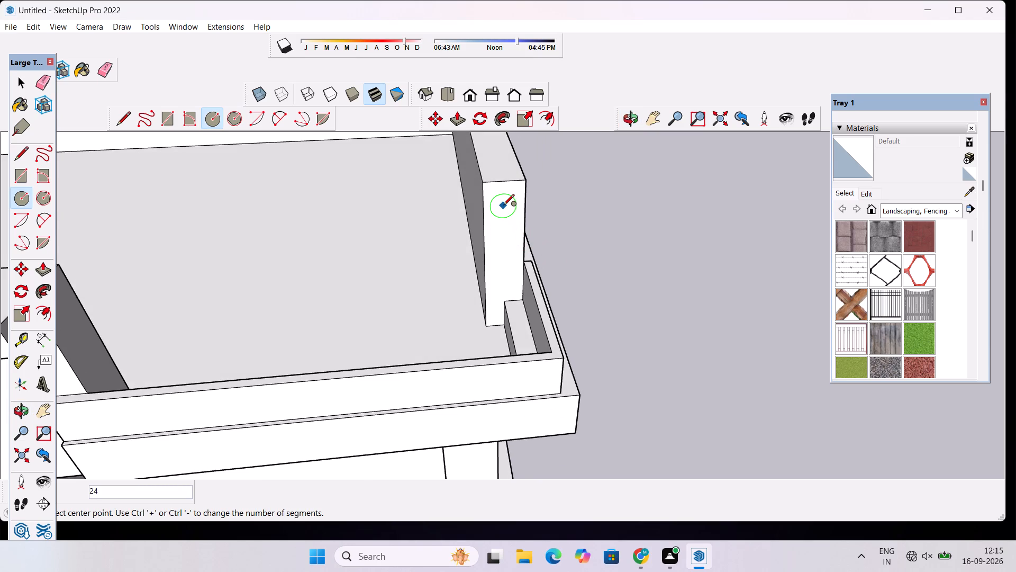
scroll(503, 206, "up", 6)
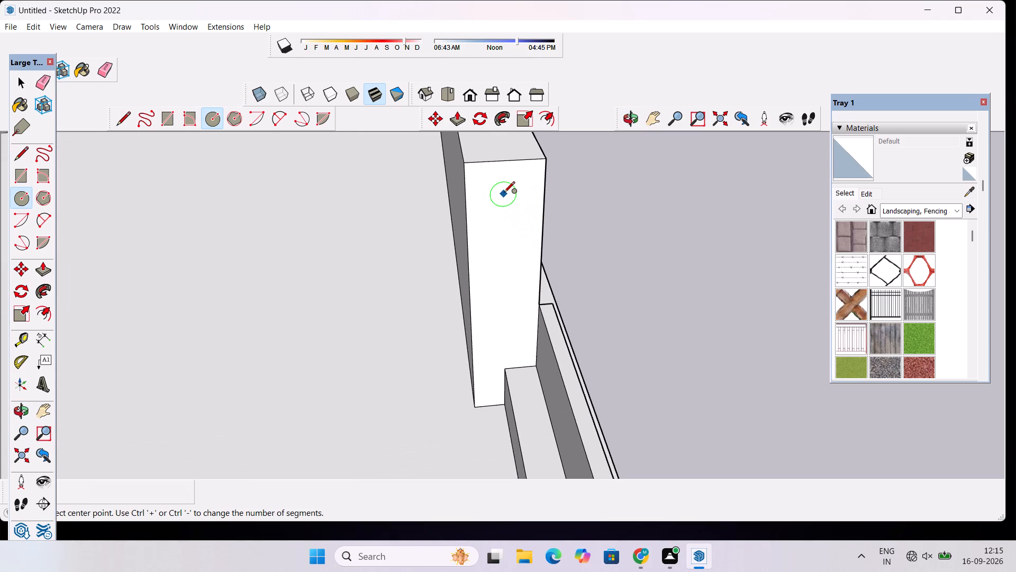
left_click(504, 193)
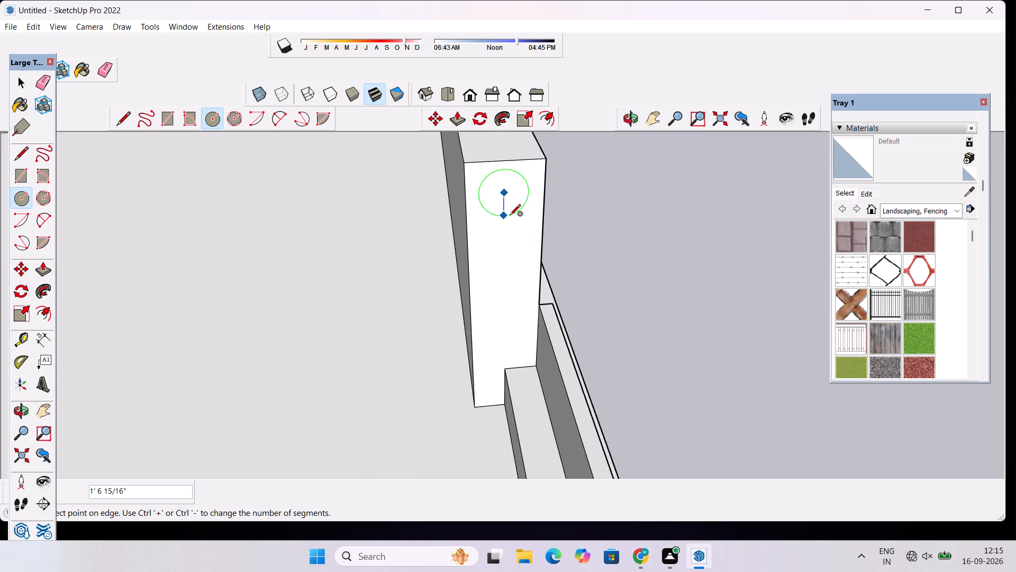
type("1'")
key("Return")
scroll(501, 166, "down", 6)
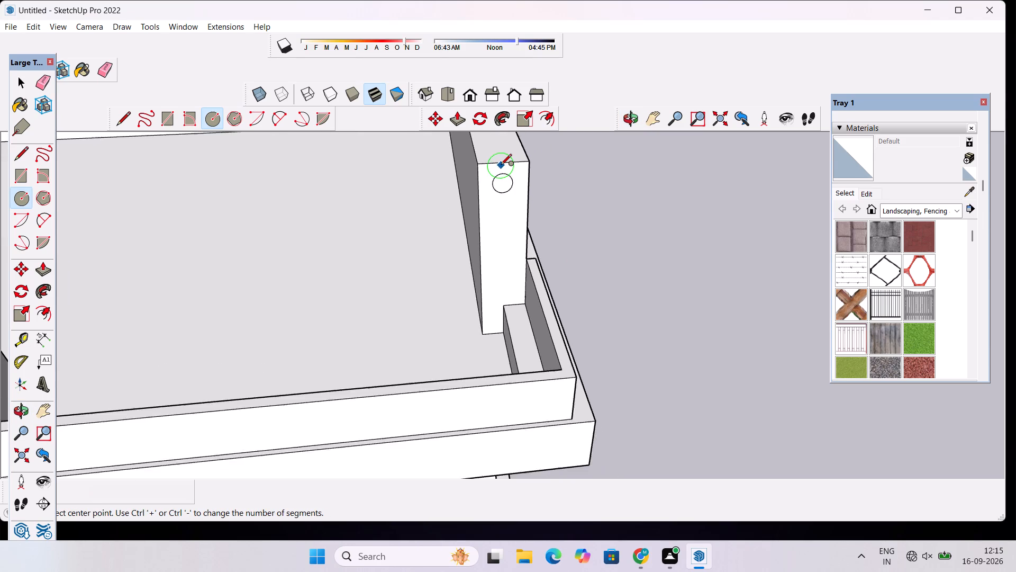
scroll(501, 166, "down", 3)
key("space")
Copy the circle near the top of the balcony side wall's front end face about 5' 4 7/8" straight down.
scroll(529, 183, "down", 5)
left_click(627, 121)
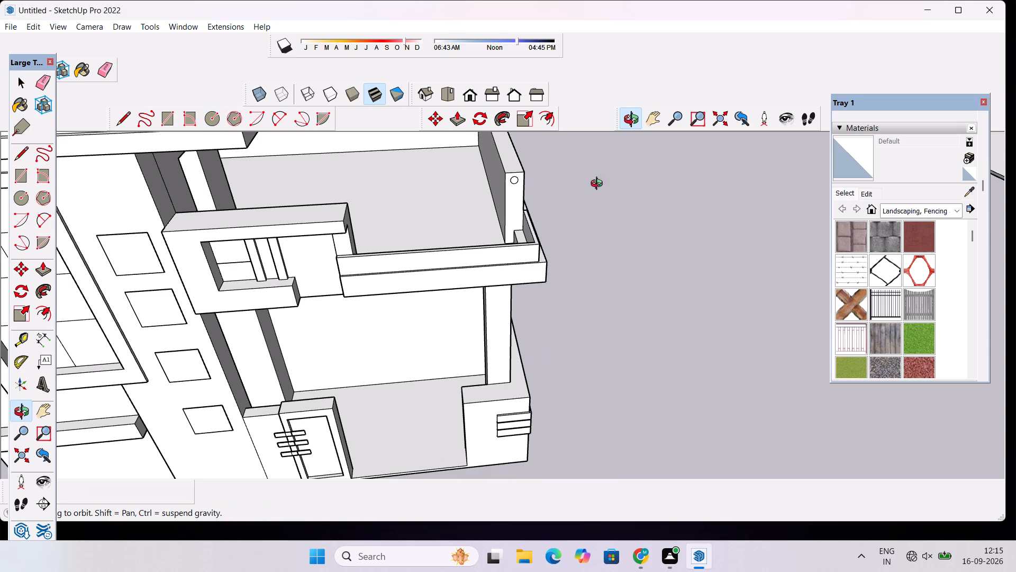
left_click_drag(571, 230, 501, 234)
left_click_drag(488, 174, 491, 235, "shift")
scroll(466, 247, "up", 4, "shift")
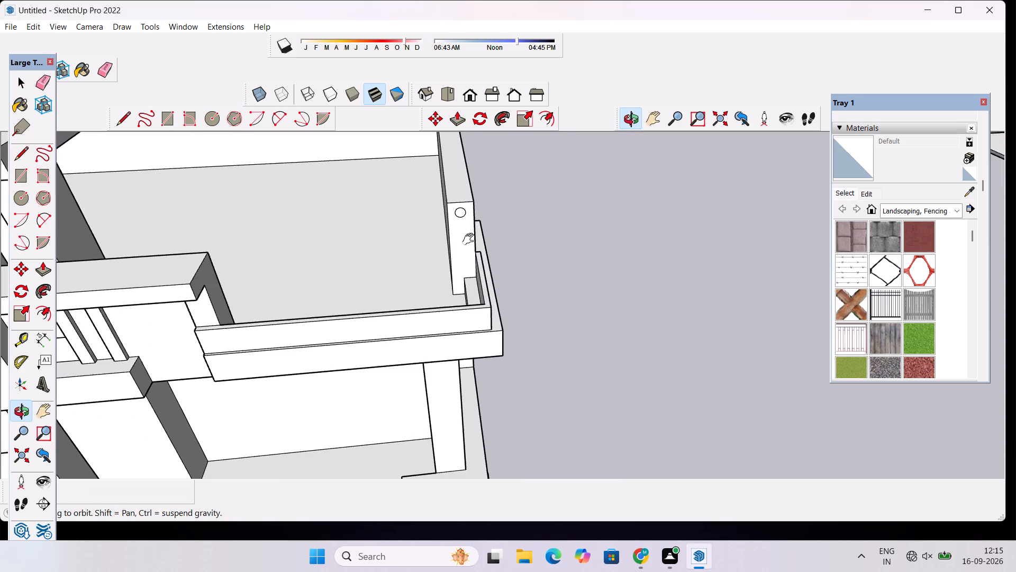
left_click_drag(470, 239, 471, 255, "shift")
scroll(471, 246, "up", 3)
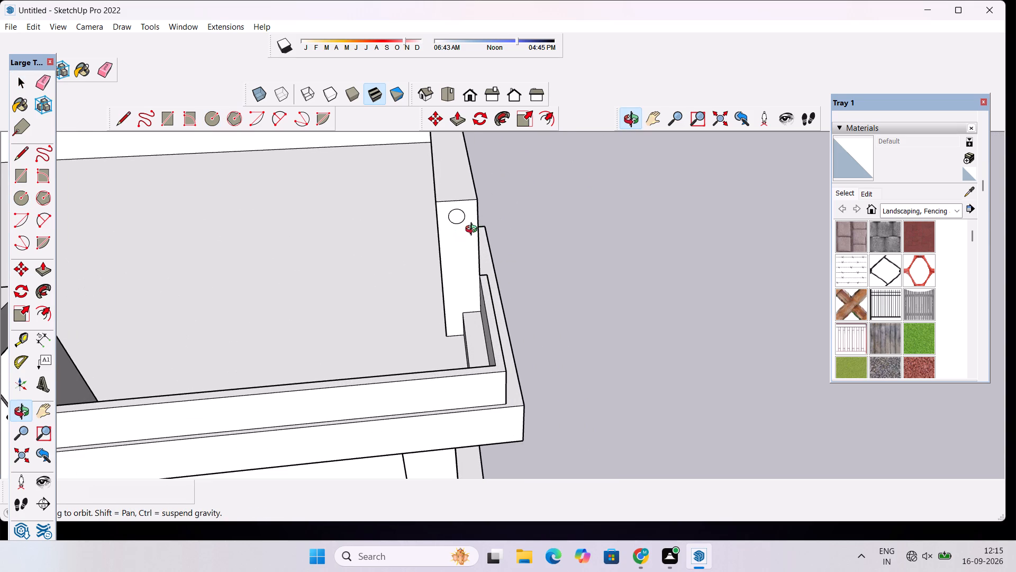
left_click_drag(476, 228, 464, 249, "shift")
left_click_drag(453, 250, 449, 220, "shift")
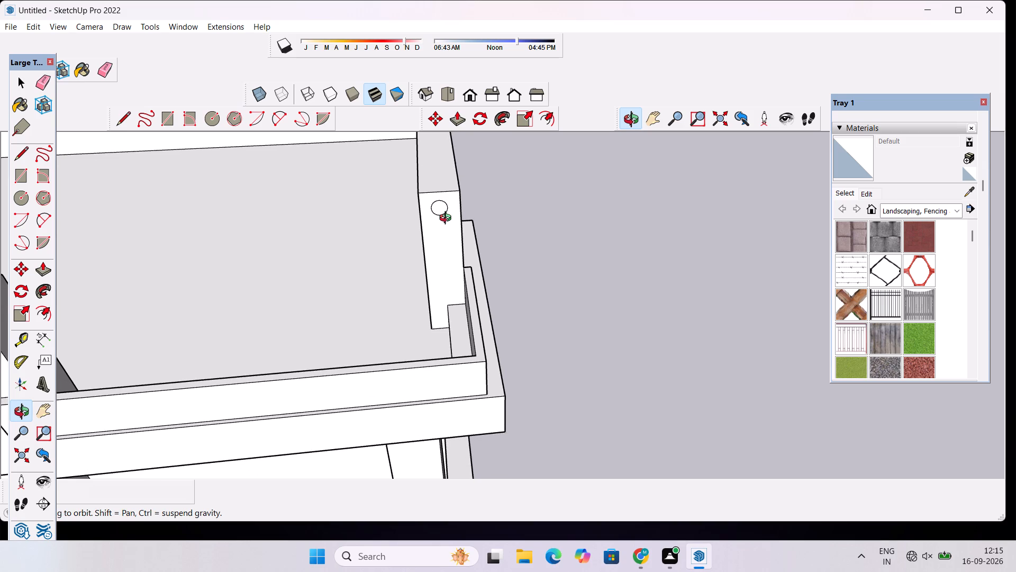
key("space")
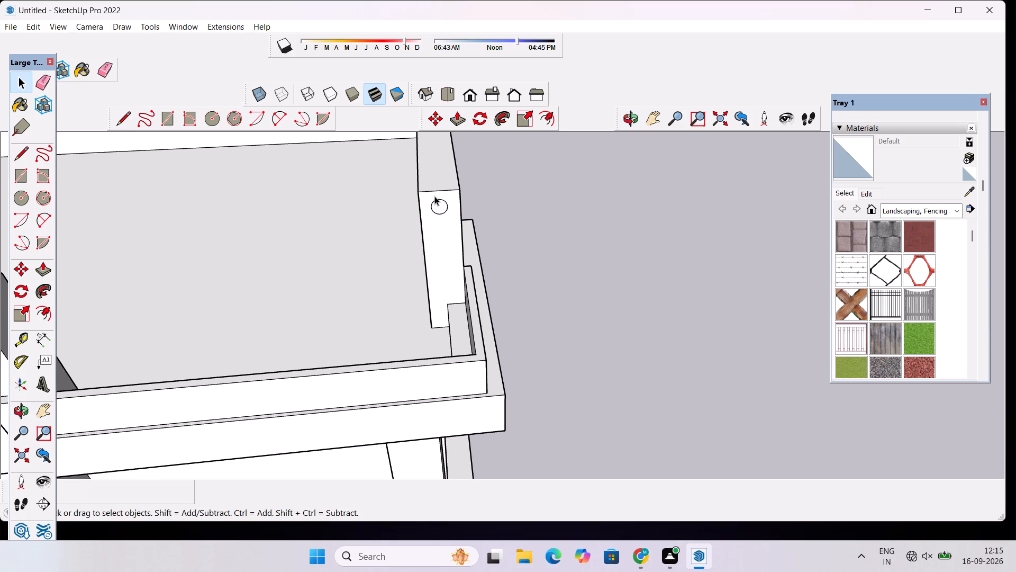
scroll(430, 198, "up", 1)
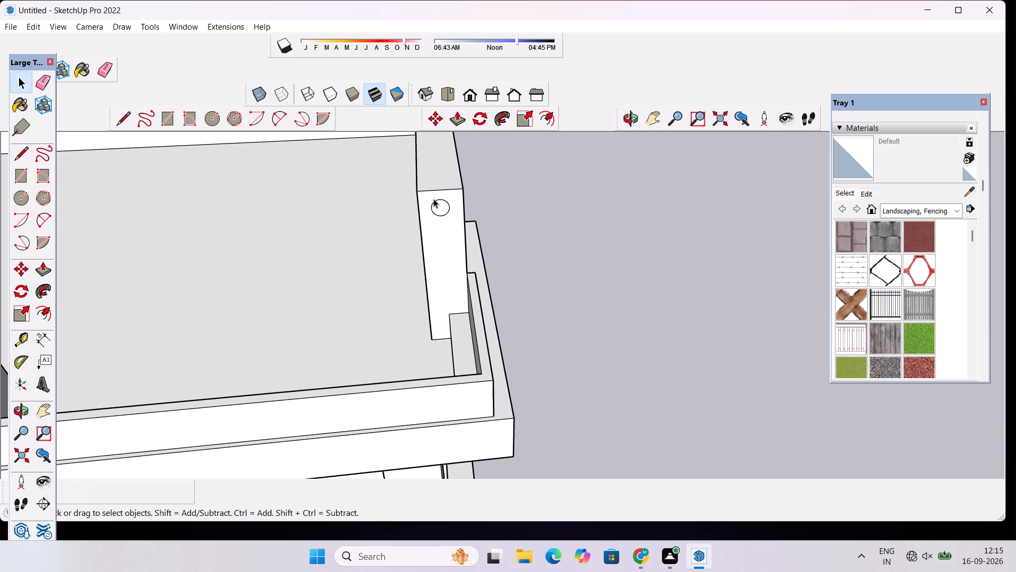
double_click(439, 207)
scroll(600, 244, "down", 2)
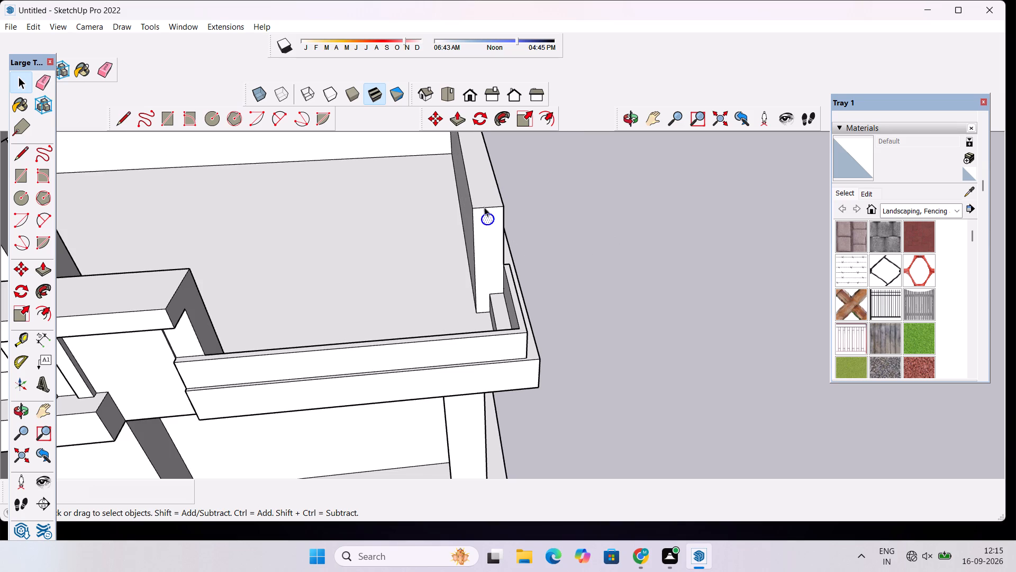
left_click(633, 118)
left_click_drag(547, 203, 572, 256, "shift")
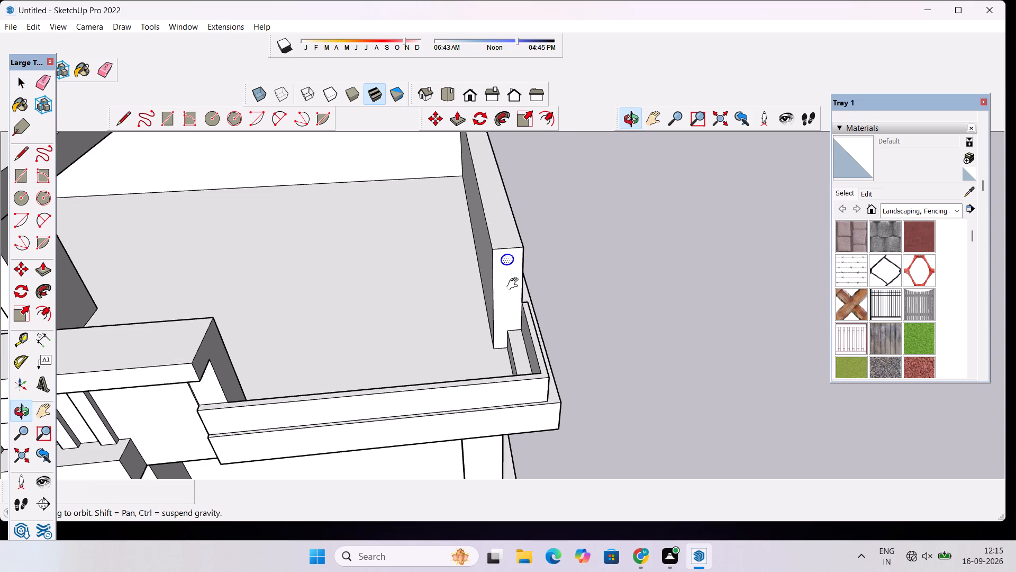
scroll(513, 285, "up", 3)
left_click_drag(527, 302, 495, 287)
left_click_drag(502, 246, 531, 283, "shift")
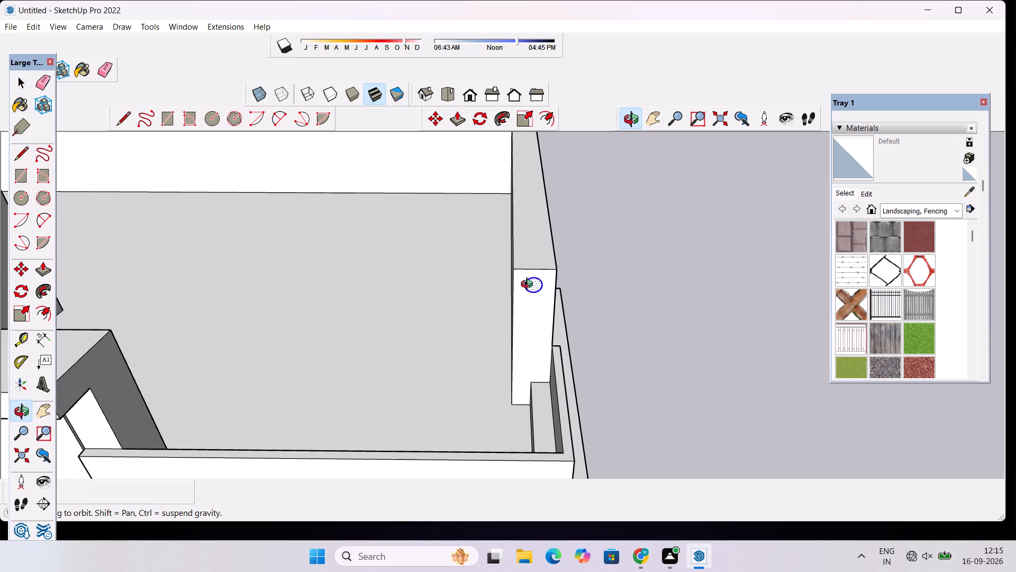
scroll(529, 285, "up", 1)
key("space")
key("m")
scroll(532, 299, "up", 4)
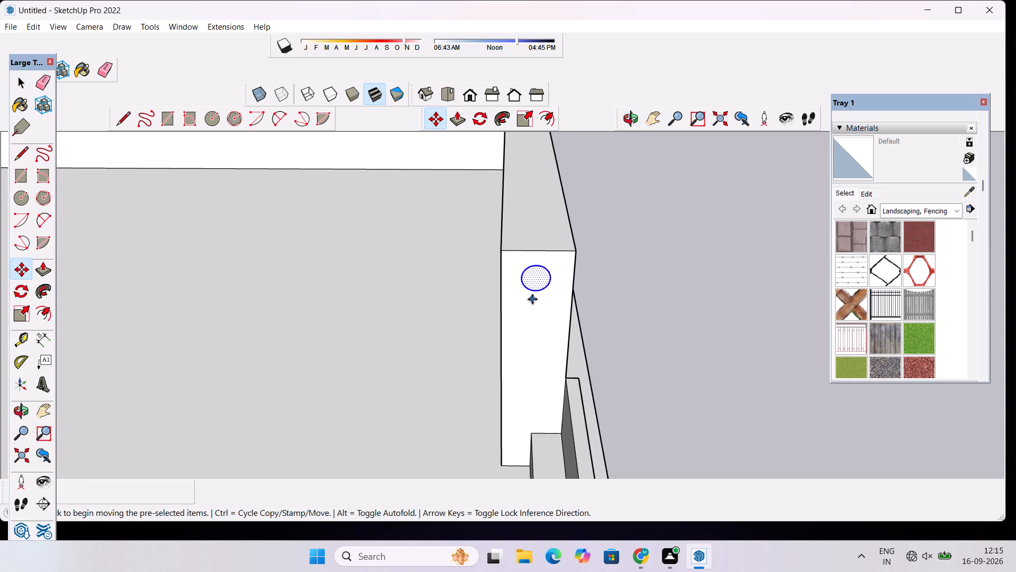
scroll(539, 291, "up", 3)
left_click(530, 291)
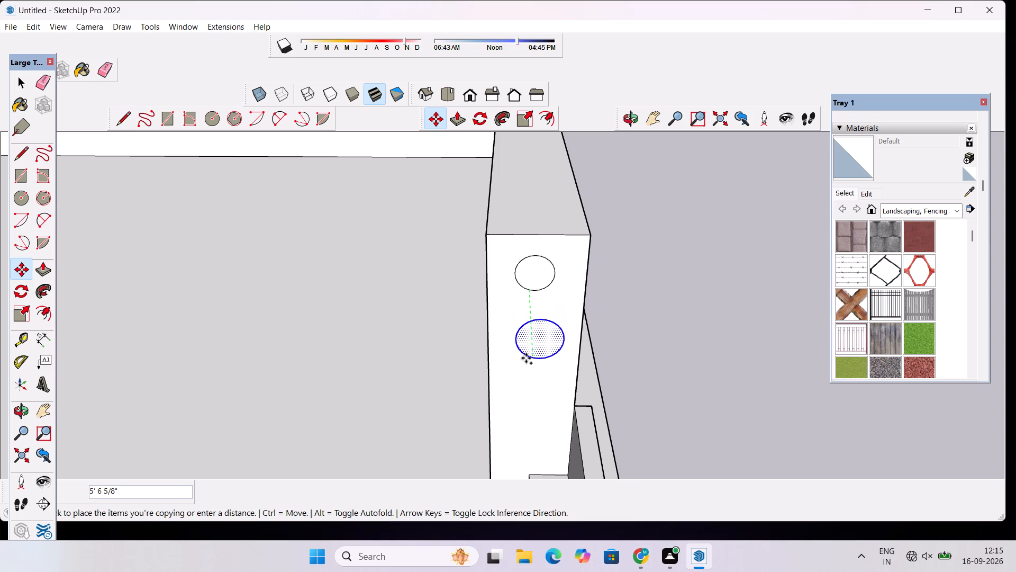
scroll(524, 362, "down", 1)
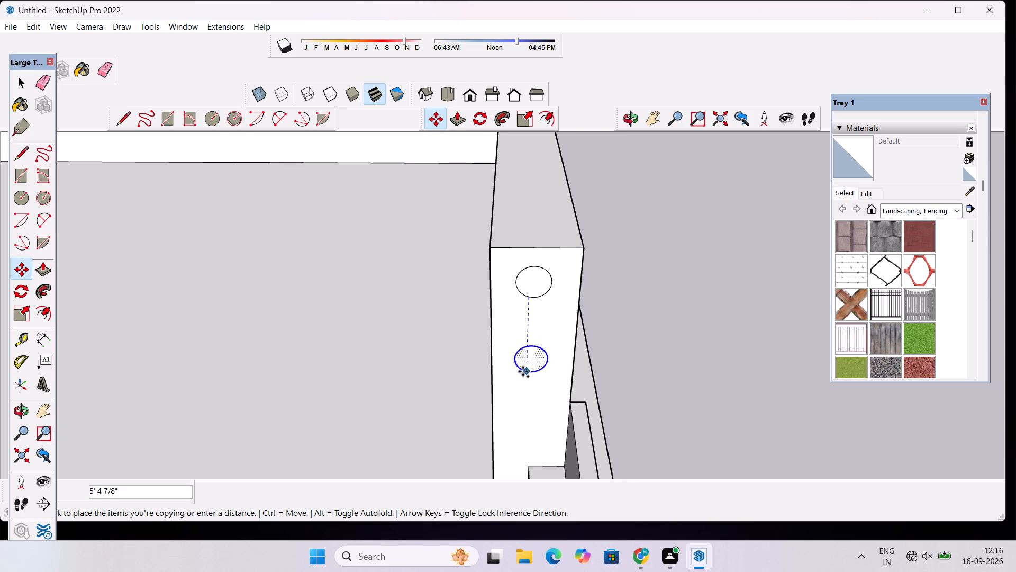
left_click(523, 371)
key("space")
Copy the second circle about 4' 2 1/4" straight down the end face to make a third circle.
scroll(537, 283, "down", 6)
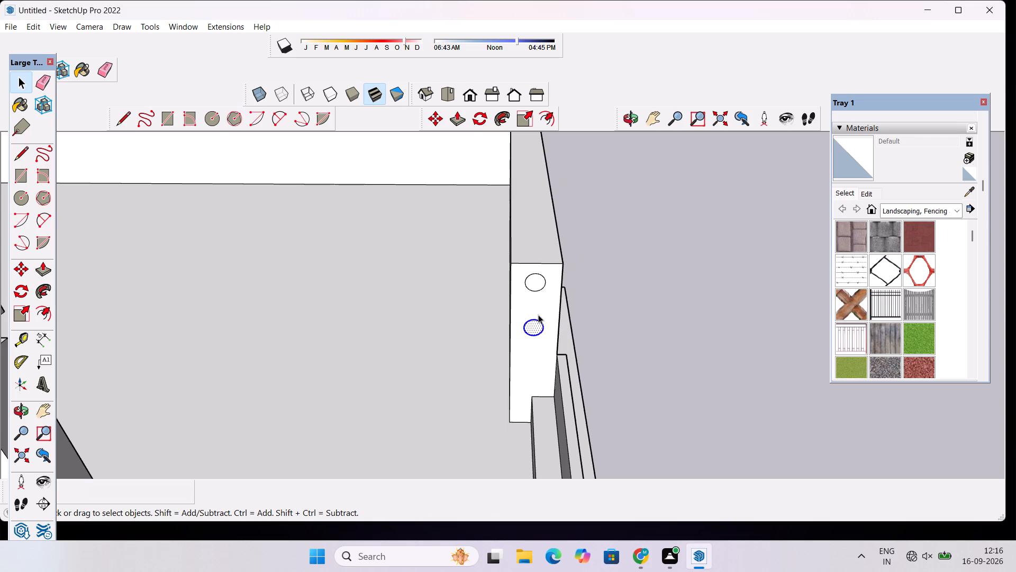
scroll(545, 239, "down", 2)
scroll(518, 377, "up", 9)
key("m")
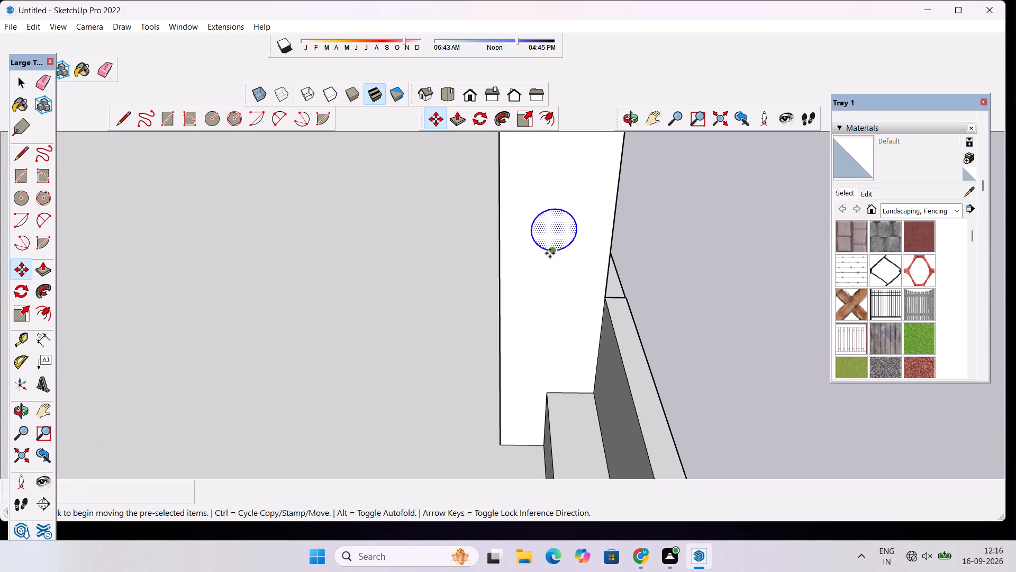
left_click(550, 253)
left_click(548, 327)
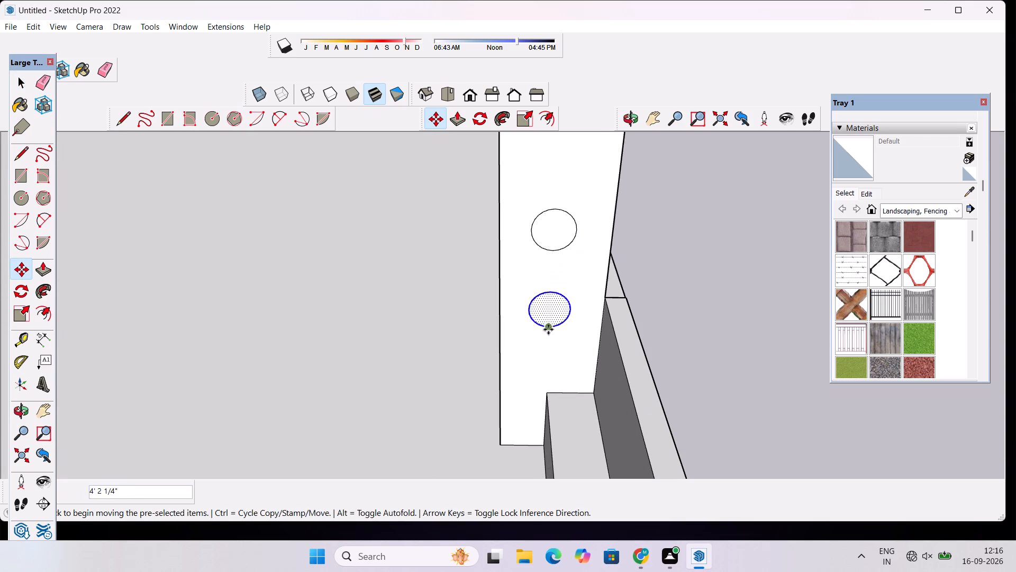
key("space")
Move the middle circle on the side wall's end face slightly up toward the top circle.
scroll(554, 254, "down", 6)
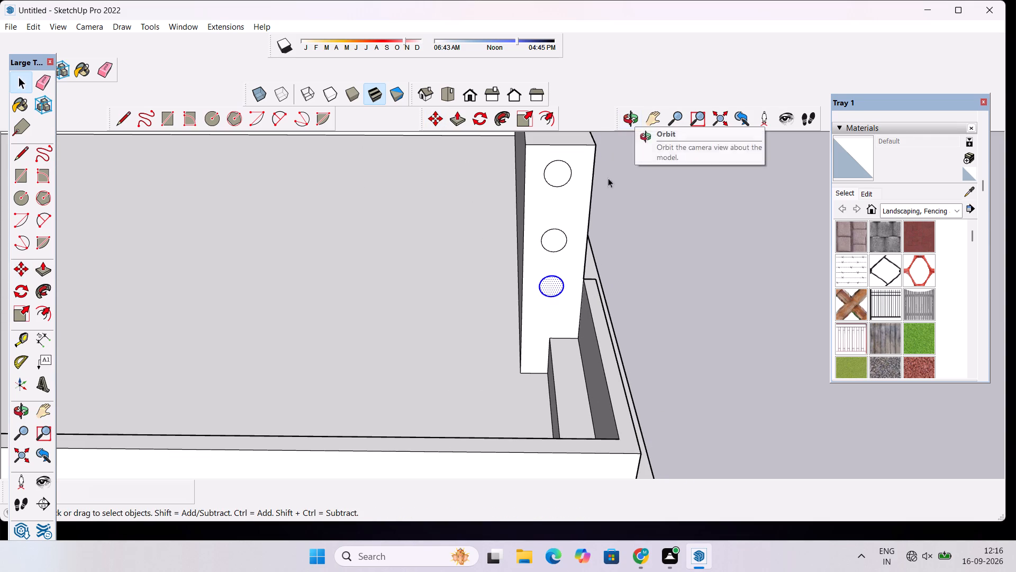
scroll(554, 236, "up", 9)
key("space")
double_click(554, 243)
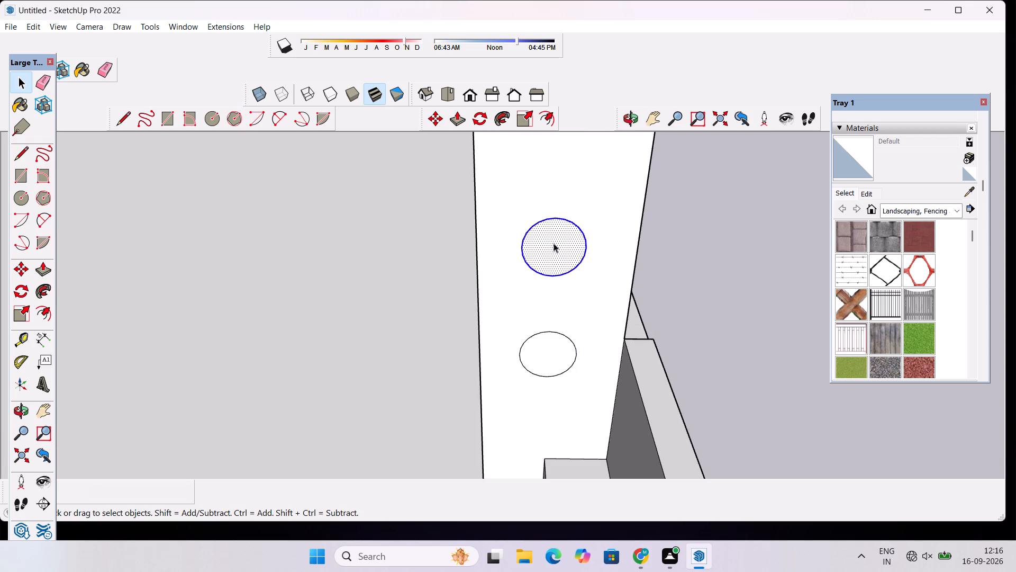
key("m")
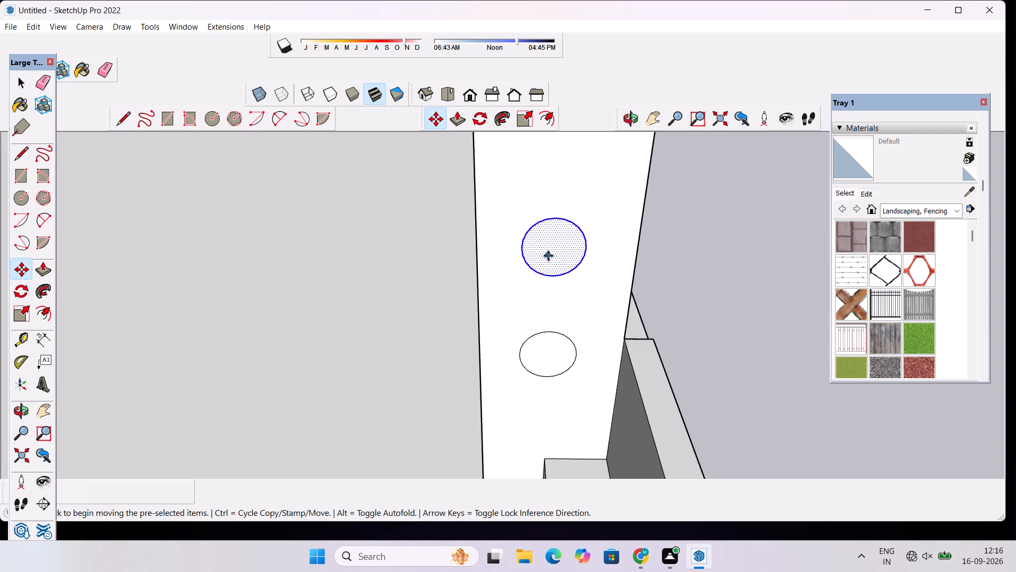
scroll(548, 256, "down", 7)
scroll(561, 204, "down", 3)
scroll(582, 251, "down", 2)
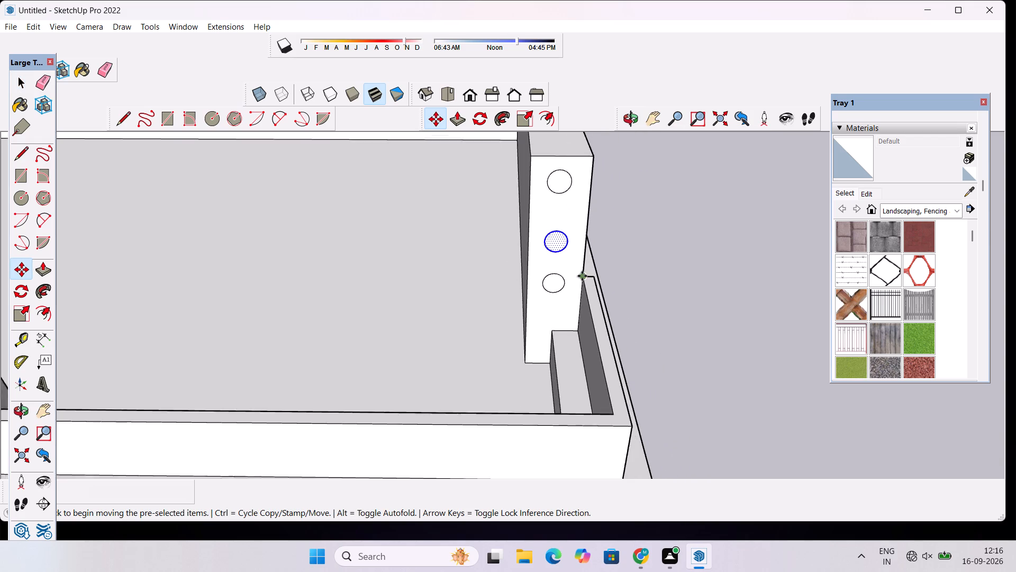
scroll(582, 276, "down", 3)
left_click(626, 124)
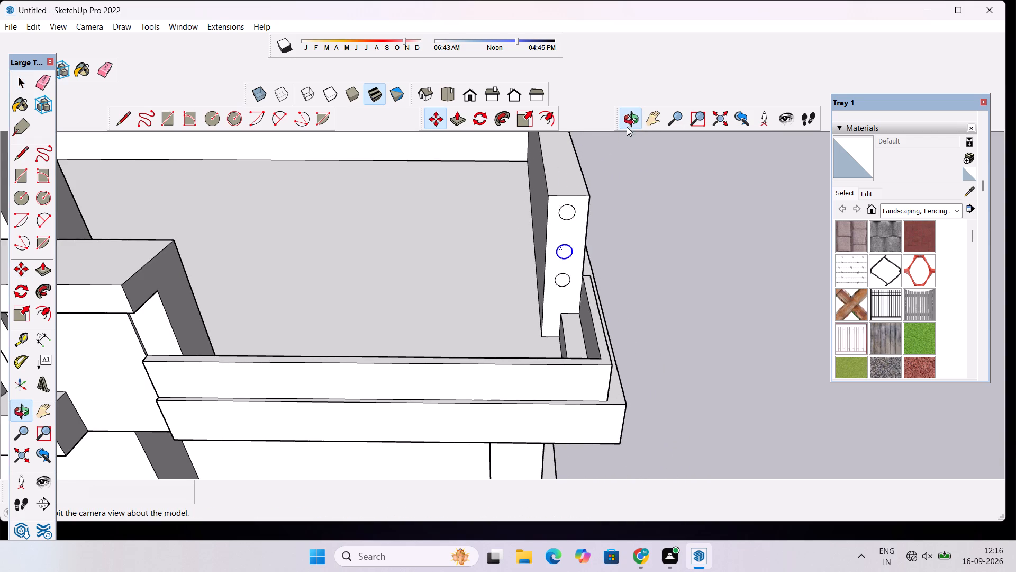
left_click_drag(568, 195, 557, 231, "shift")
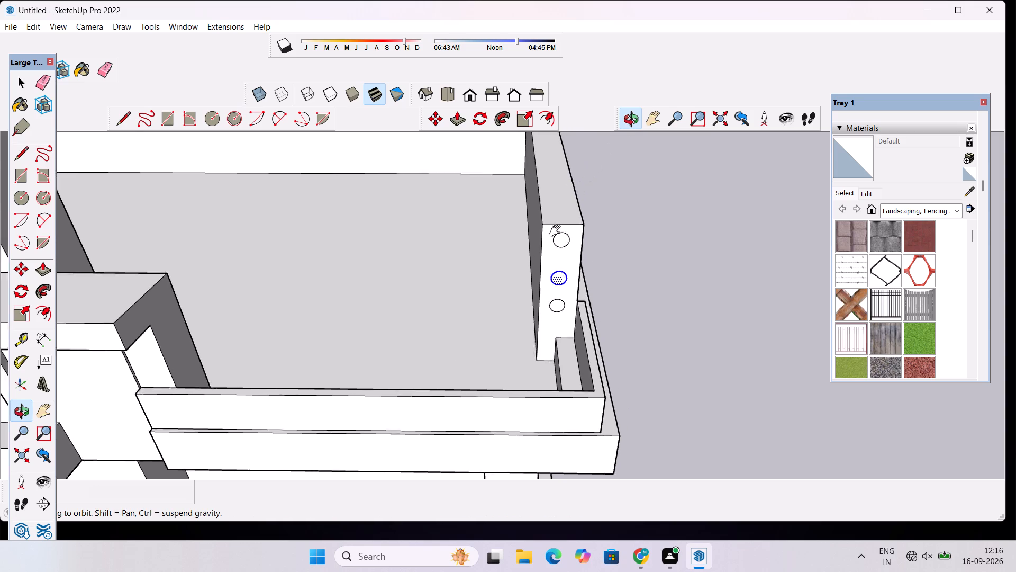
left_click_drag(557, 231, 544, 281, "shift")
scroll(536, 314, "up", 3)
left_click_drag(542, 336, 539, 322)
scroll(539, 321, "up", 4)
left_click_drag(555, 352, 552, 329, "shift")
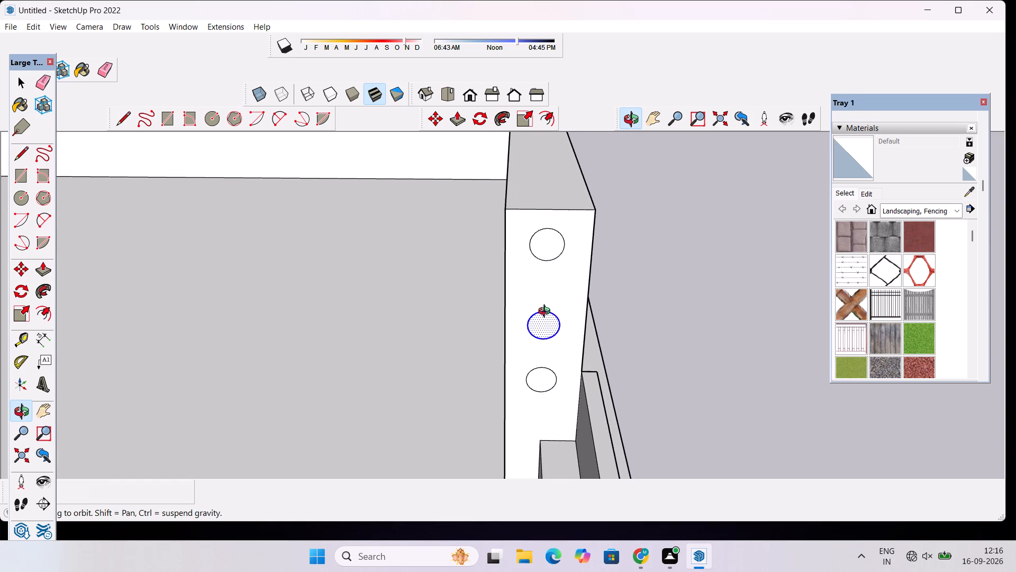
scroll(547, 312, "up", 3)
key("m")
left_click(542, 306)
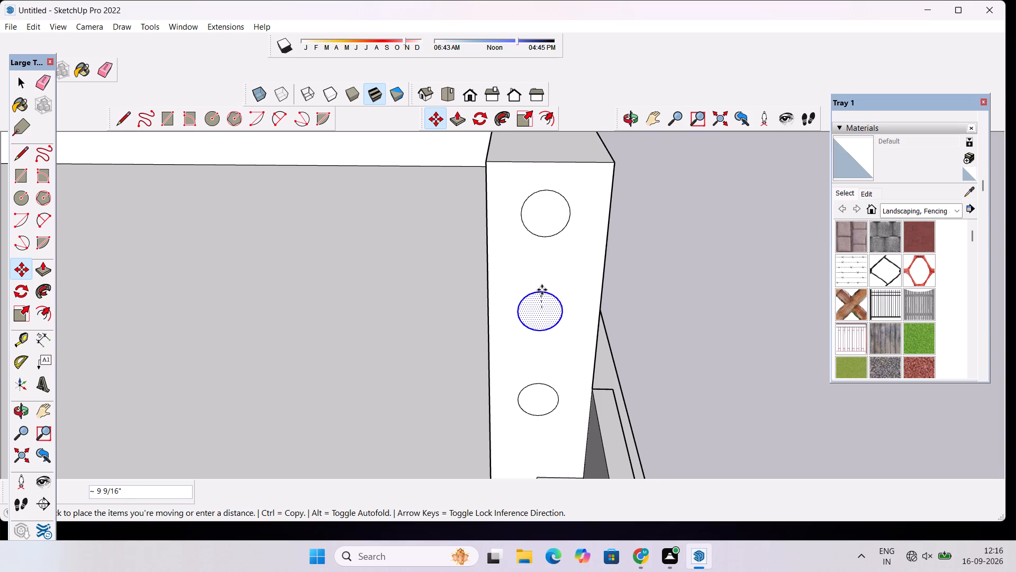
left_click(545, 286)
Examine the three circles on the side wall's end face and the surrounding balcony corner from several angles.
left_click(629, 125)
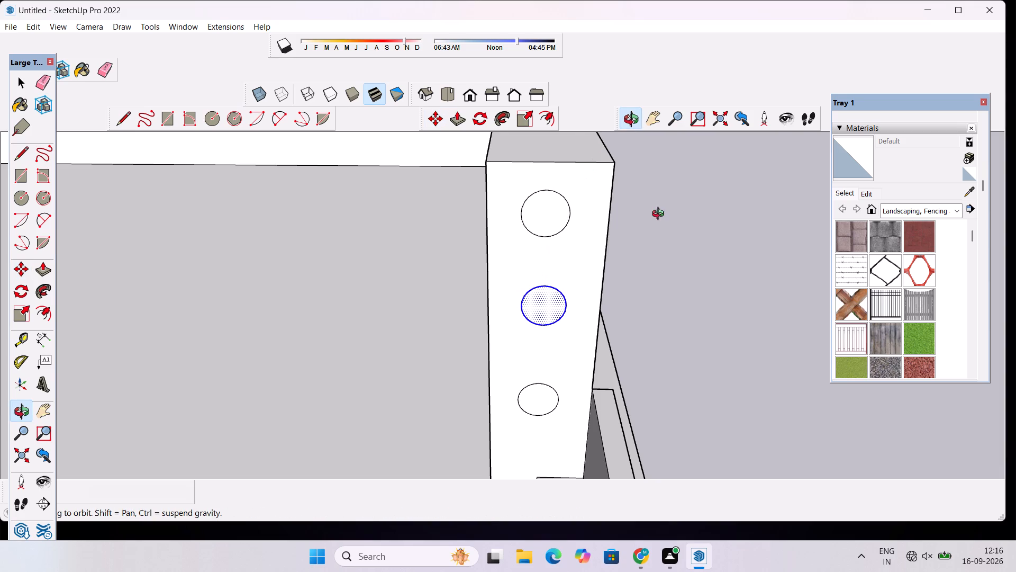
left_click_drag(663, 242, 485, 270)
scroll(483, 265, "down", 12)
left_click_drag(532, 325, 727, 281)
left_click_drag(727, 281, 430, 321)
left_click_drag(485, 361, 641, 412)
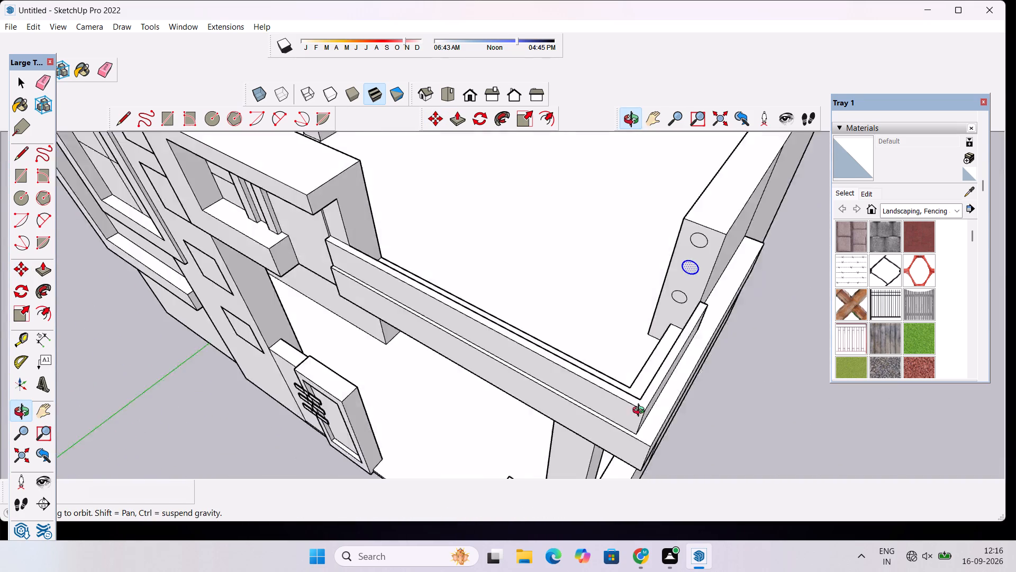
left_click_drag(641, 412, 745, 329)
scroll(643, 293, "up", 3)
left_click_drag(663, 318, 688, 318)
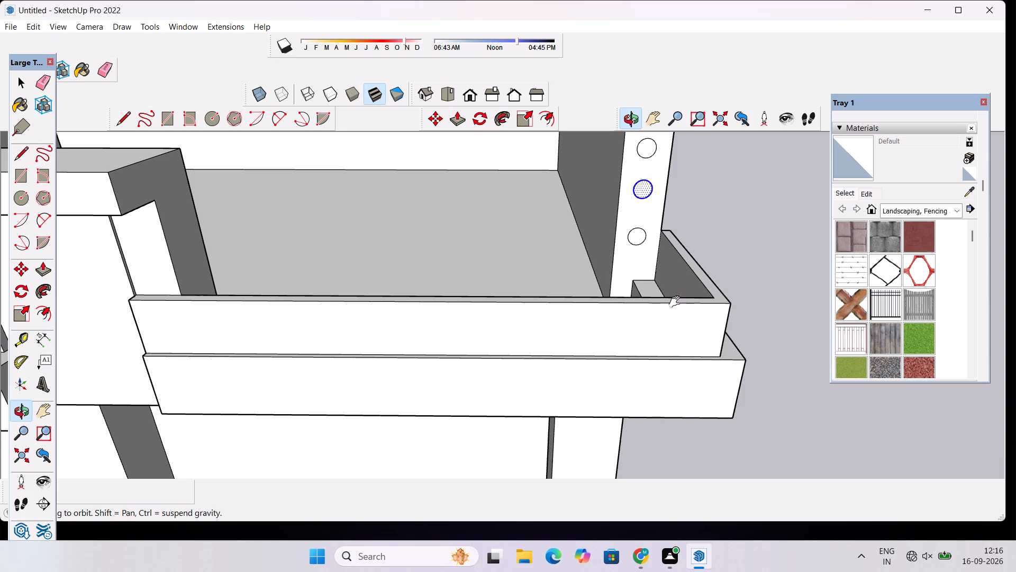
left_click_drag(677, 302, 664, 354, "shift")
scroll(644, 335, "up", 3)
left_click_drag(638, 335, 645, 376)
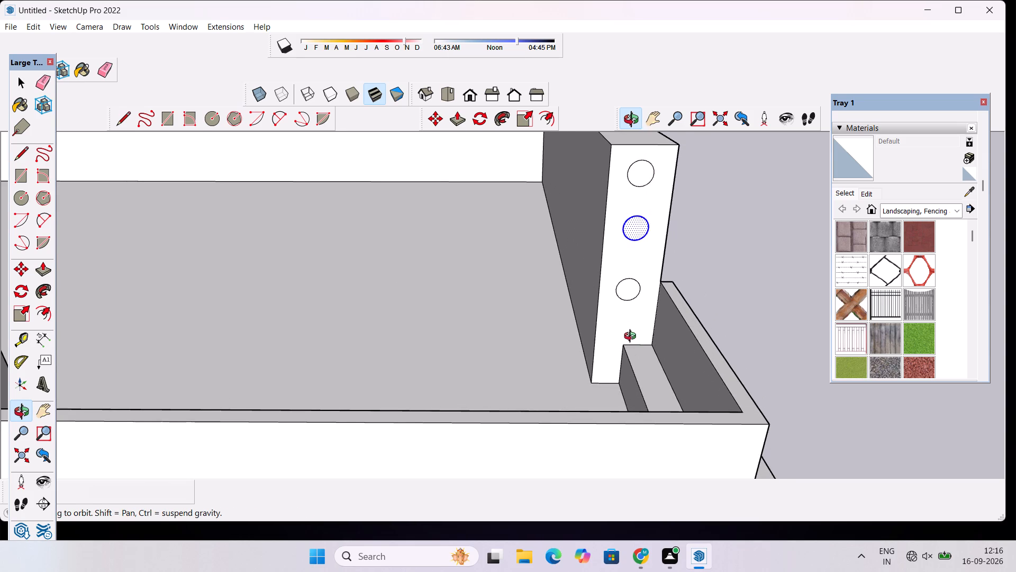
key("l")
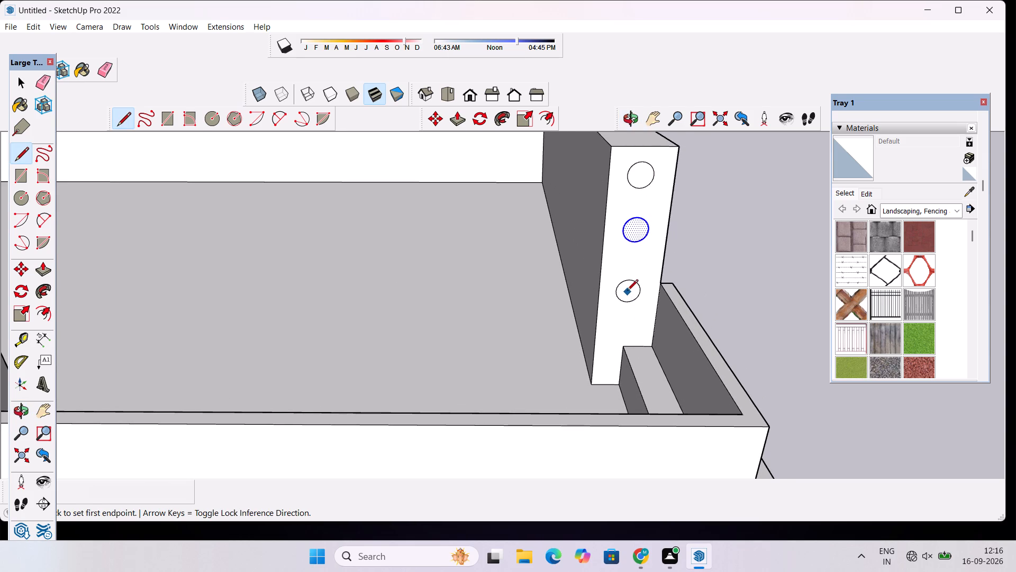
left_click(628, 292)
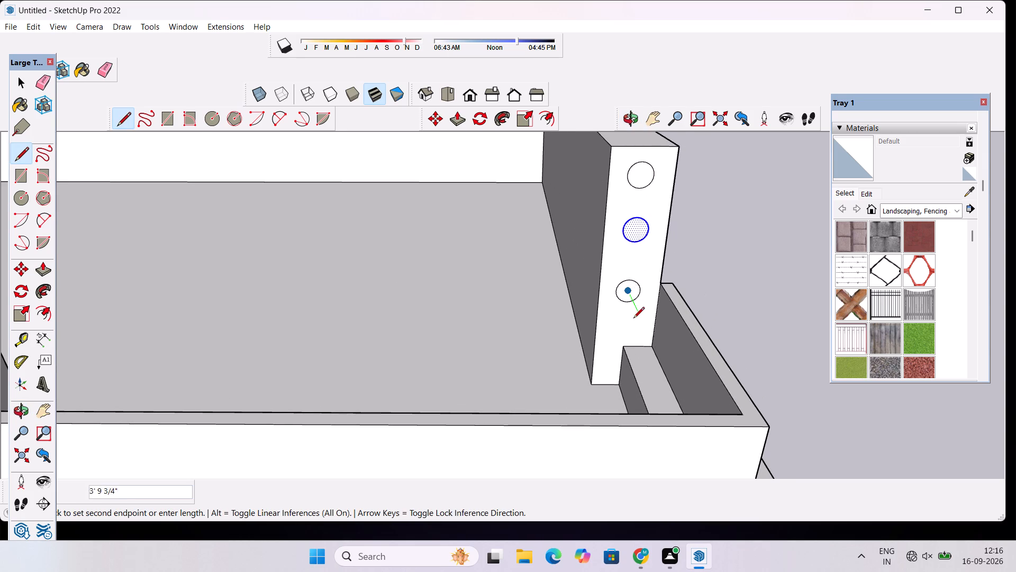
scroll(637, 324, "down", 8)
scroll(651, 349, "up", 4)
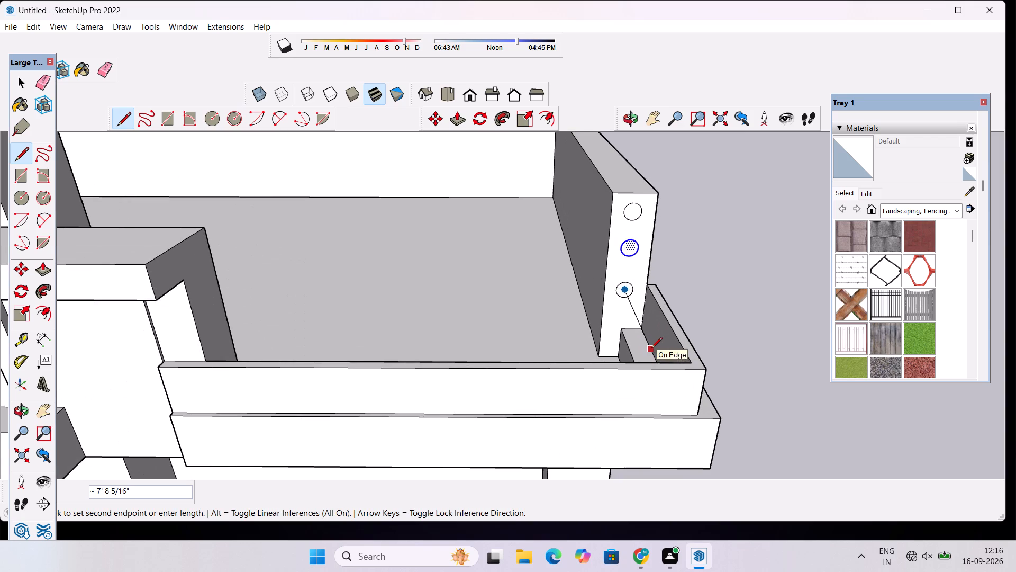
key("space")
Move the bottom circle on the balcony side wall's front end face straight up toward the middle circle.
left_click(631, 118)
left_click_drag(661, 240, 479, 260)
scroll(480, 267, "down", 4)
left_click_drag(542, 355, 525, 389)
scroll(537, 356, "up", 4)
left_click_drag(558, 375, 627, 377)
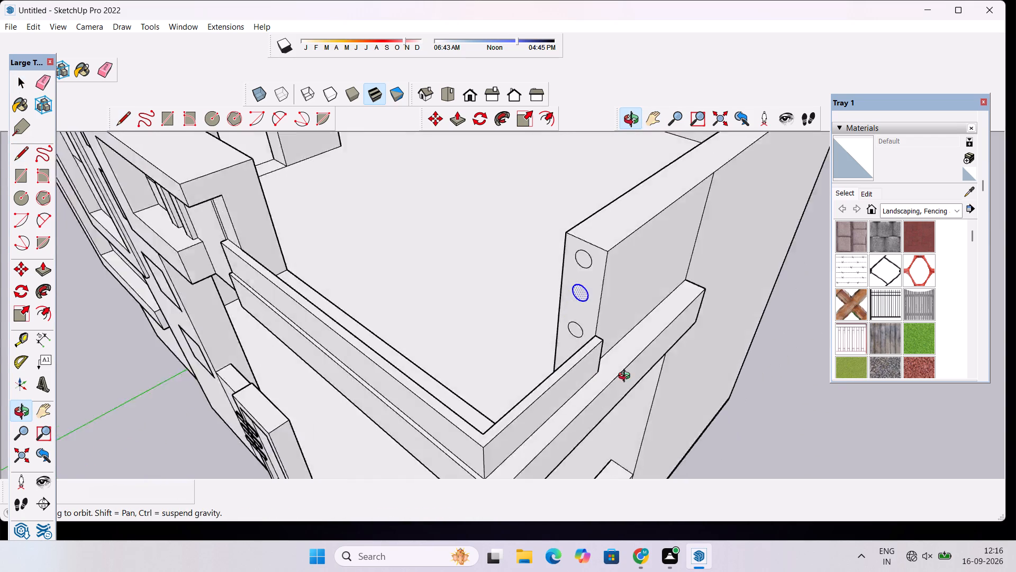
left_click_drag(627, 377, 658, 363)
scroll(589, 321, "up", 3)
left_click_drag(608, 339, 651, 344)
left_click_drag(630, 297, 623, 328, "shift")
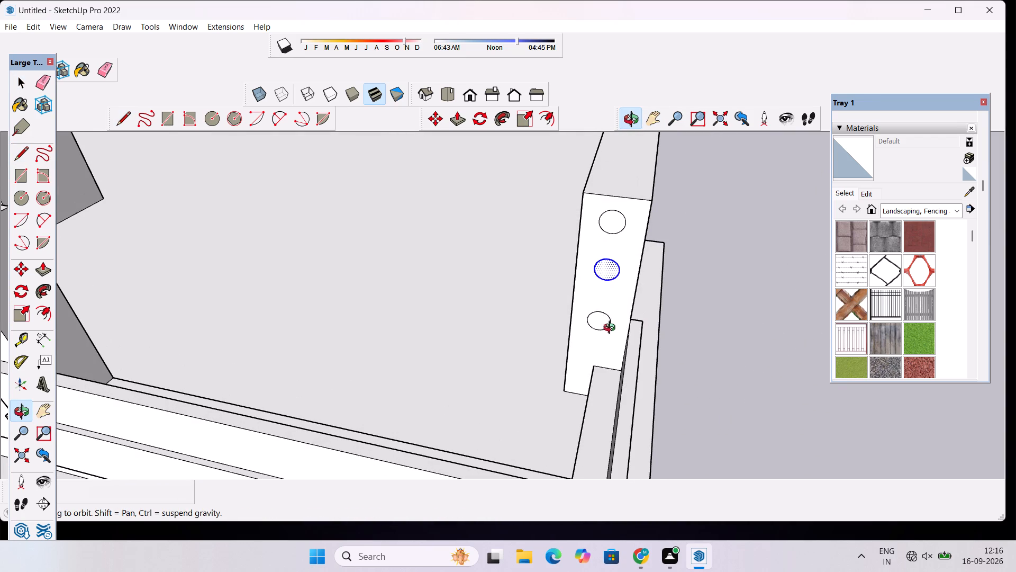
key("space")
scroll(597, 317, "up", 3)
double_click(597, 323)
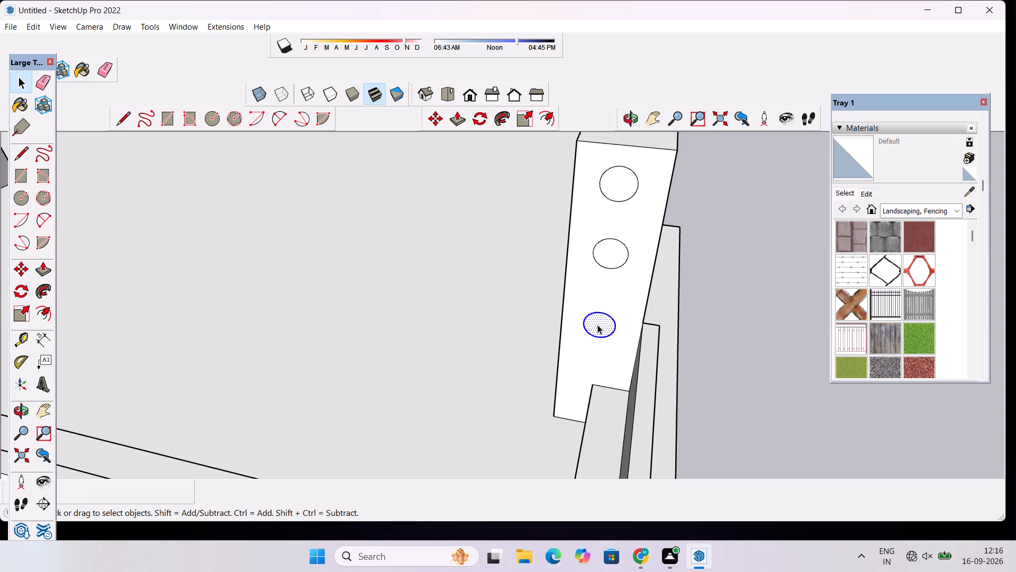
key("m")
left_click(602, 315)
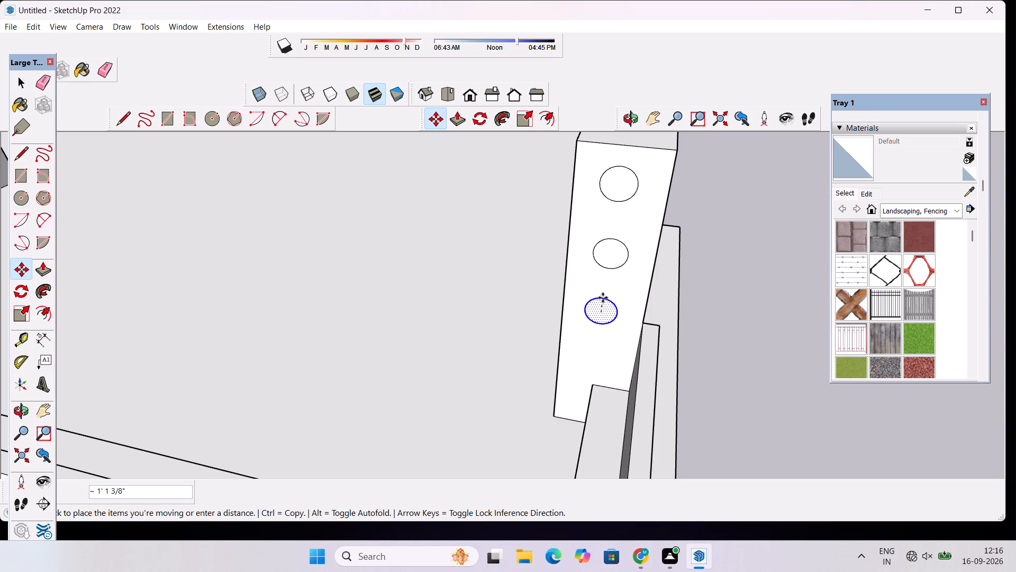
left_click(604, 294)
Move the middle circle on the side wall's end face up about 9 9/16" toward the top circle.
key("space")
double_click(612, 260)
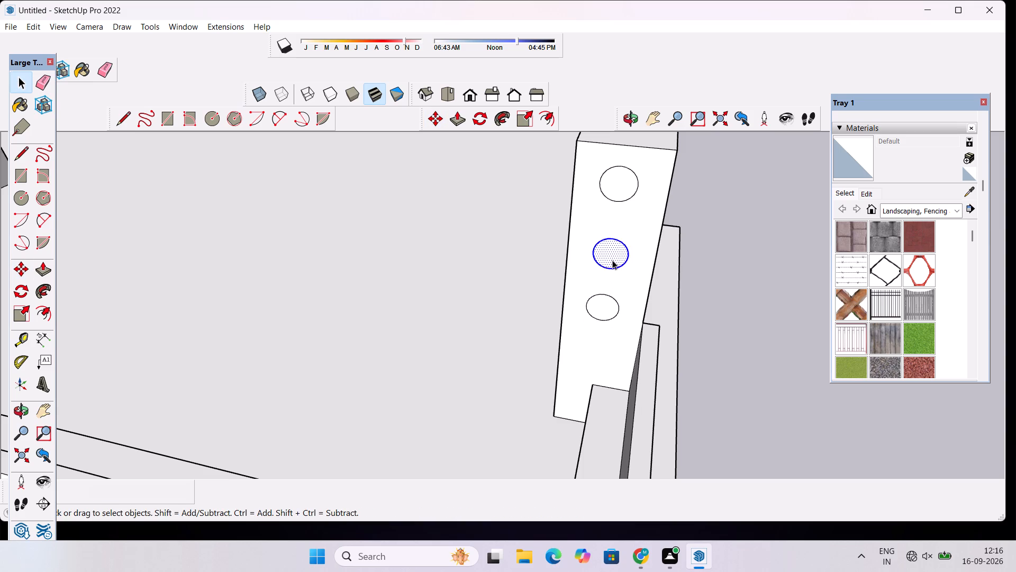
key("m")
left_click(612, 242)
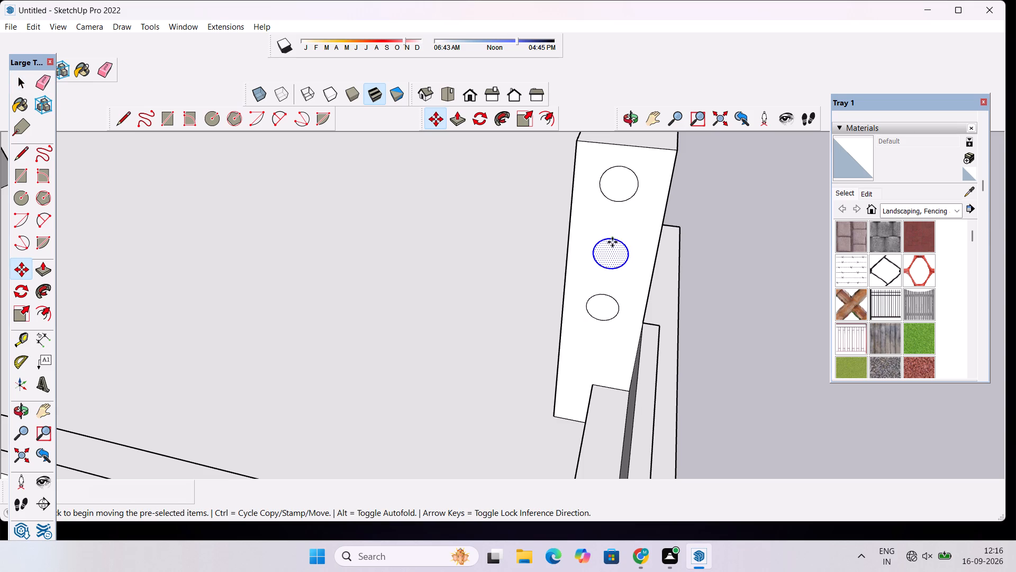
left_click(613, 226)
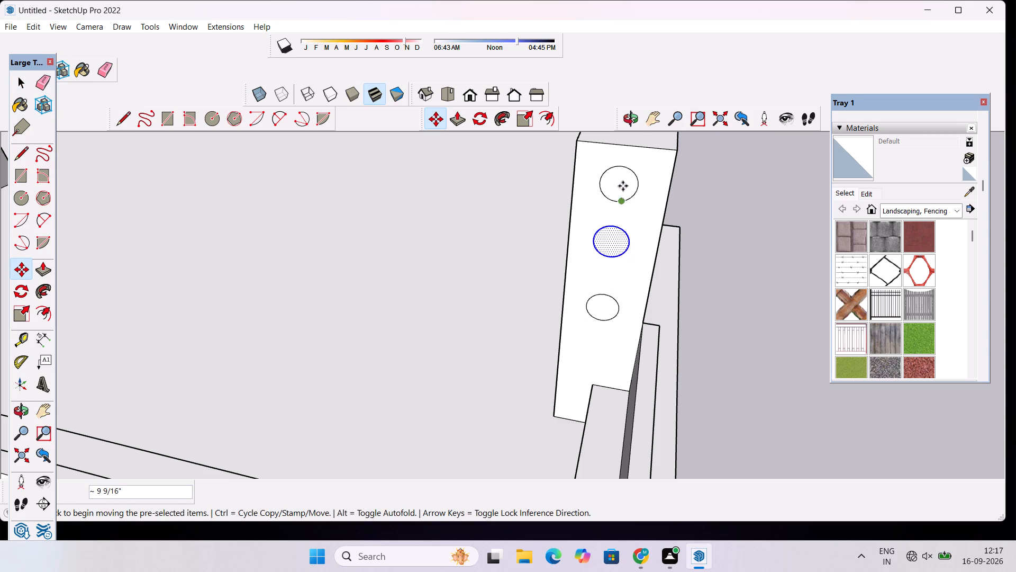
Move the bottom circle on the side wall's end face up about 1' to even out the spacing.
left_click(629, 119)
left_click_drag(674, 248, 518, 269)
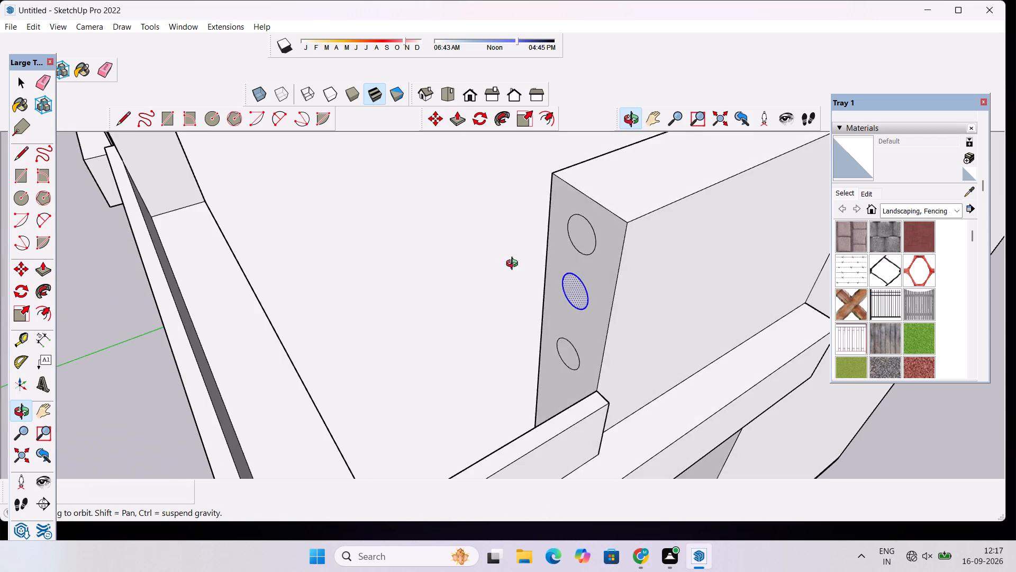
scroll(514, 265, "down", 5)
left_click_drag(573, 321, 508, 285)
scroll(501, 283, "down", 2)
left_click_drag(501, 290, 550, 361)
scroll(544, 361, "up", 5)
key("space")
scroll(549, 360, "up", 2)
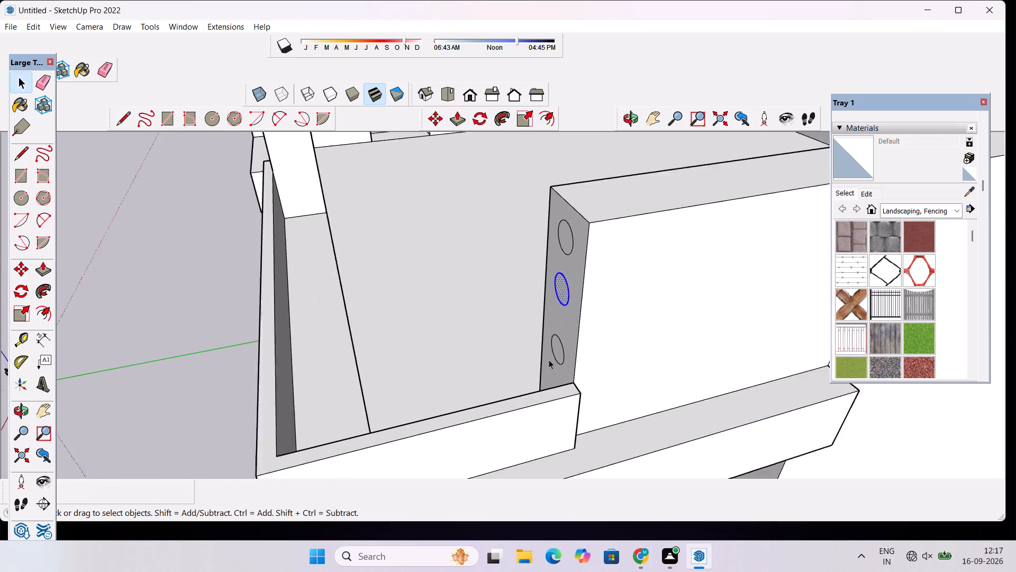
scroll(549, 360, "up", 2)
double_click(557, 345)
scroll(557, 345, "up", 4)
key("m")
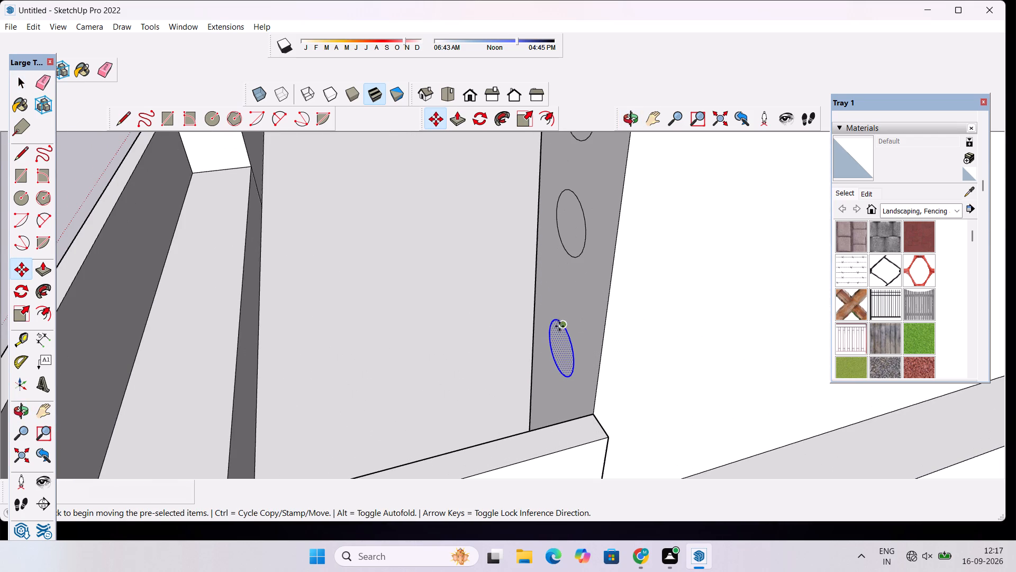
left_click(558, 324)
left_click(565, 302)
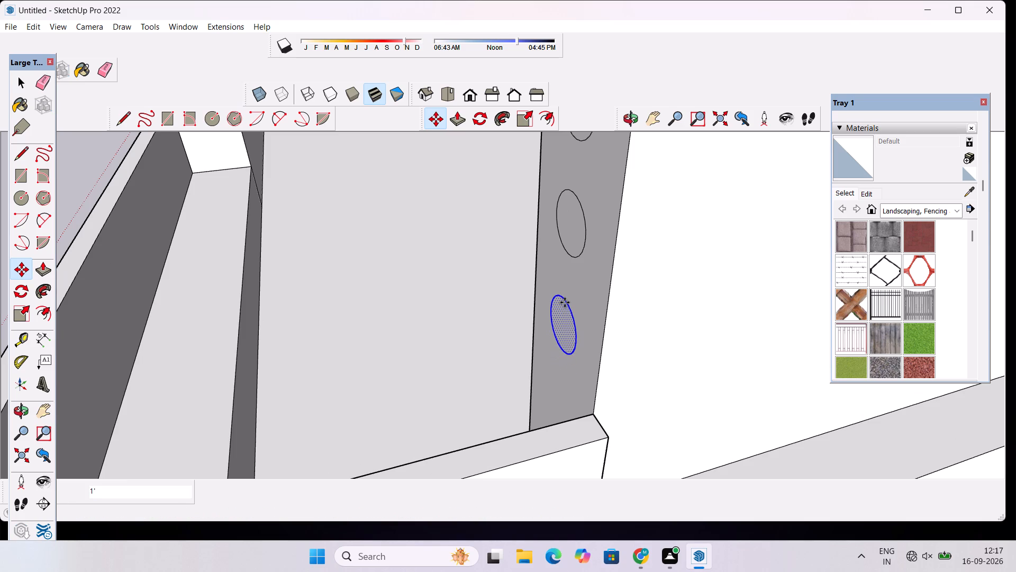
key("space")
Draw a line along the green axis from the top circle's center across the balcony, ending past the front parapet.
scroll(565, 306, "down", 8)
key("l")
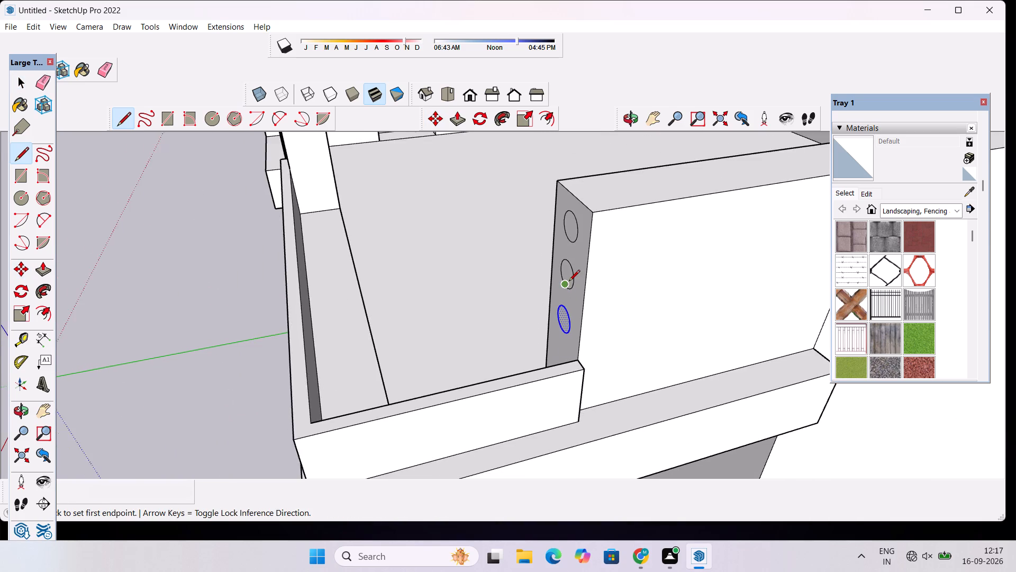
scroll(569, 282, "up", 3)
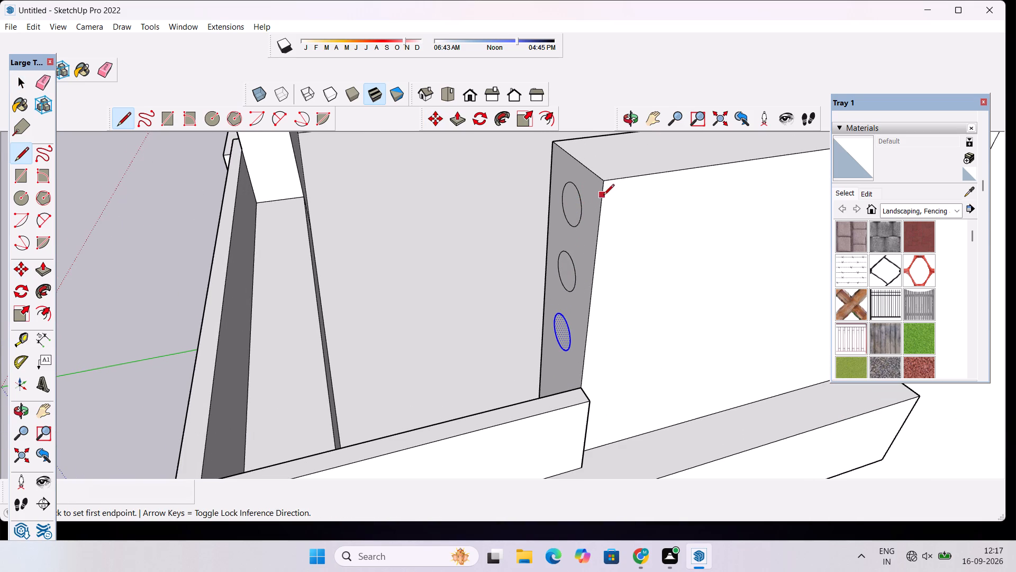
scroll(566, 196, "up", 7)
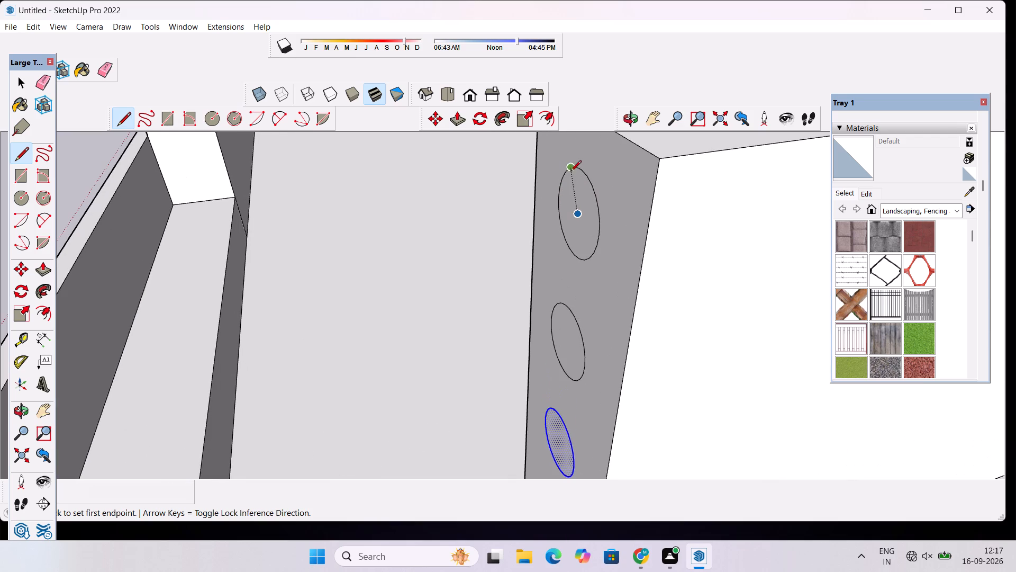
left_click(578, 216)
scroll(523, 220, "down", 5)
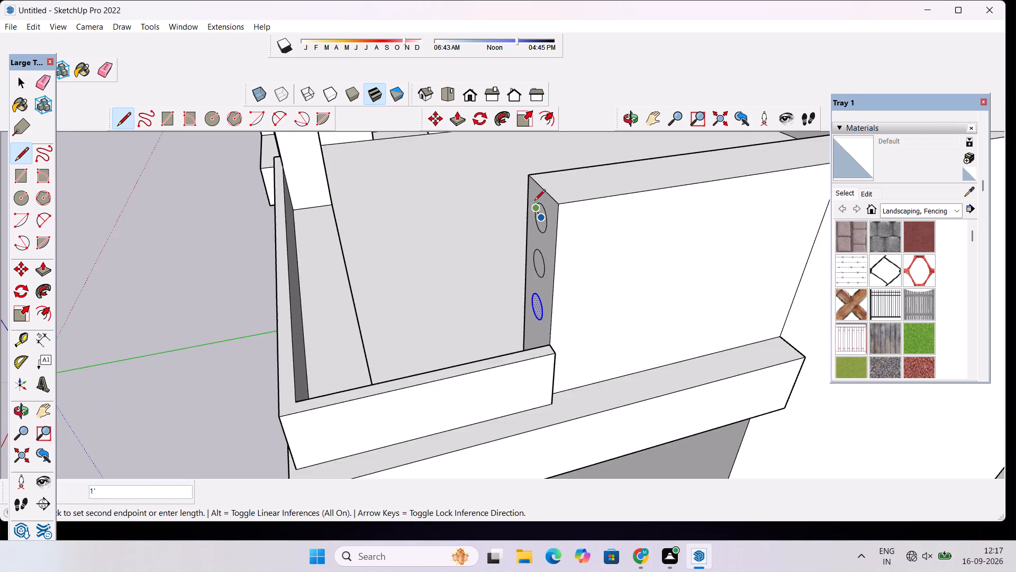
scroll(534, 201, "down", 11)
scroll(473, 221, "up", 1)
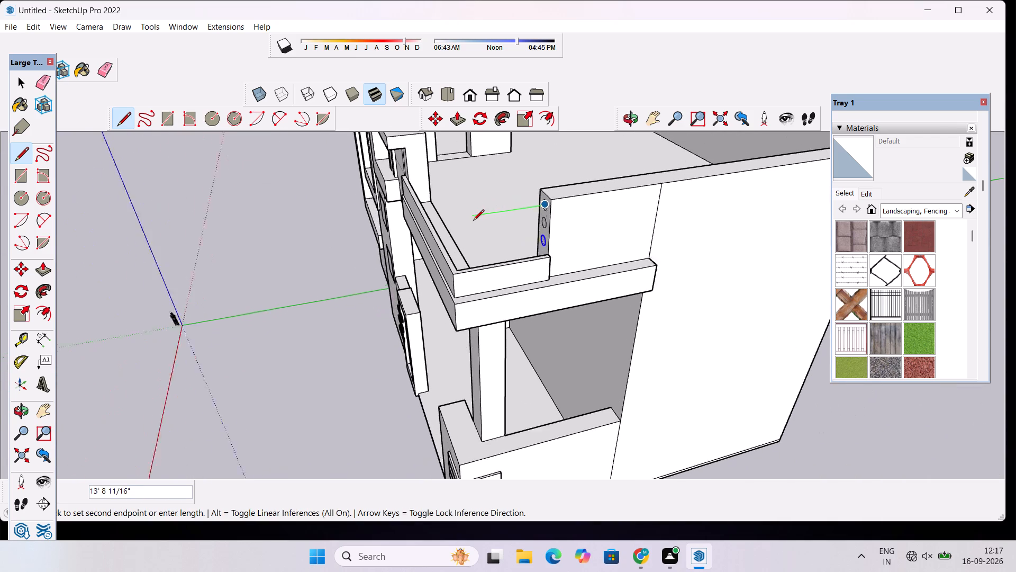
scroll(473, 221, "up", 3)
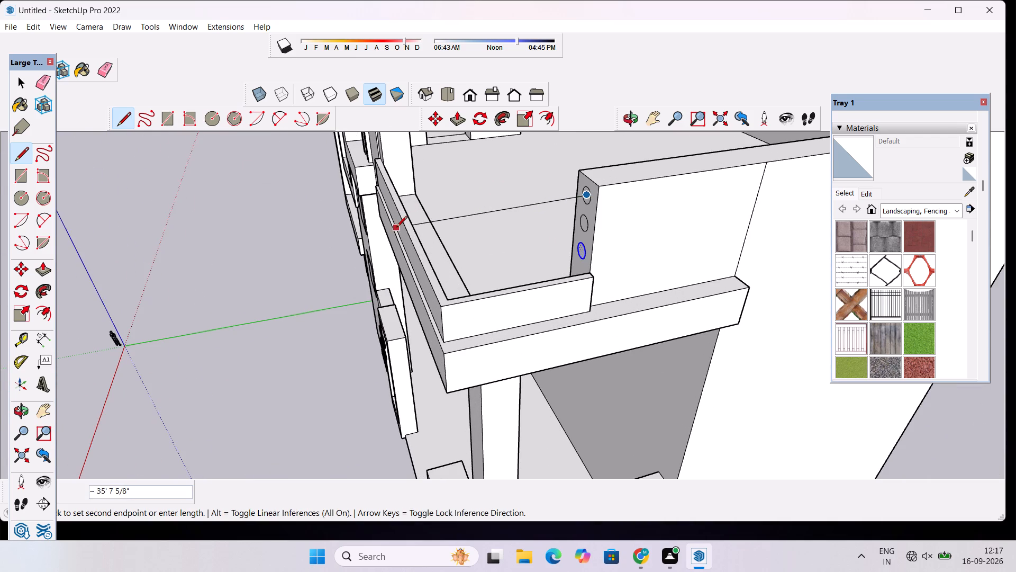
left_click(398, 225)
key("space")
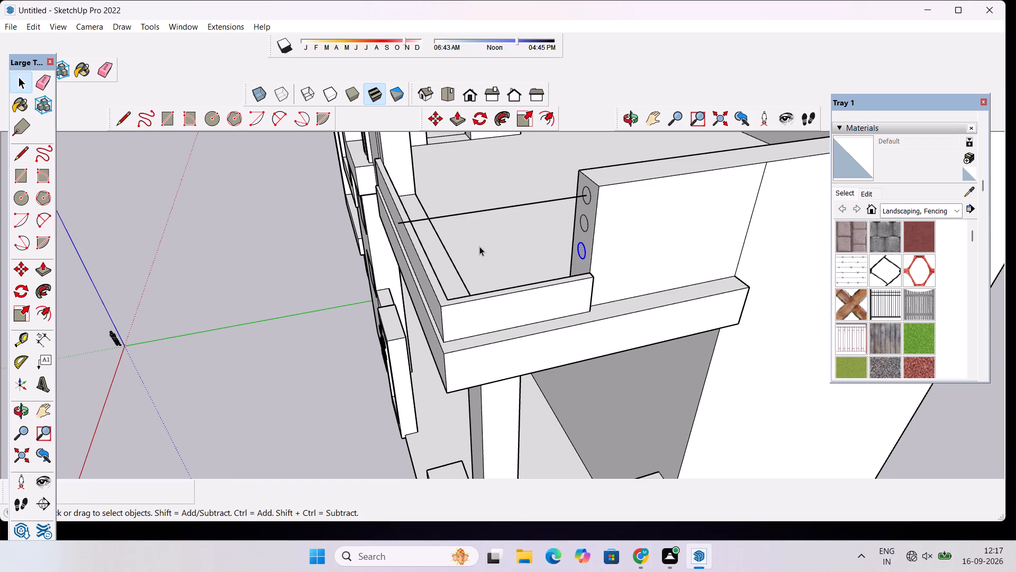
Draw a parallel line along the green axis from the middle circle's center across the balcony, ending past the front parapet.
key("l")
scroll(530, 254, "up", 4)
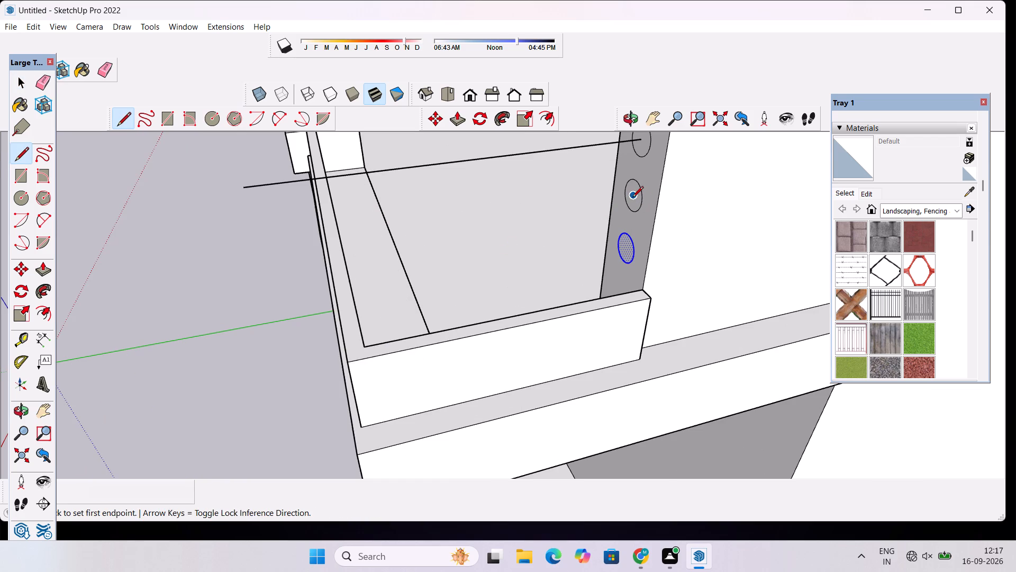
left_click(632, 198)
scroll(475, 222, "down", 5)
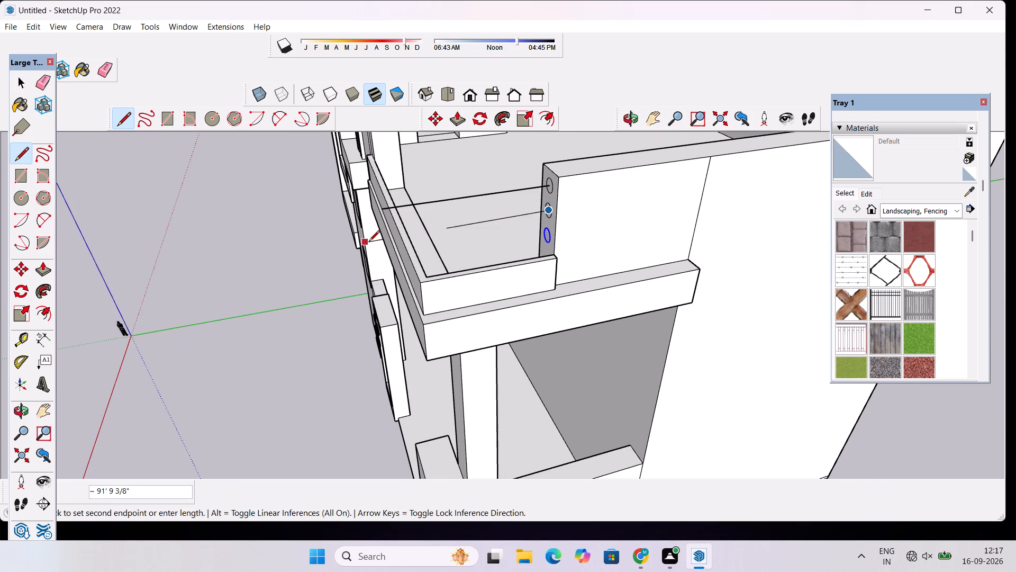
left_click(373, 232)
key("space")
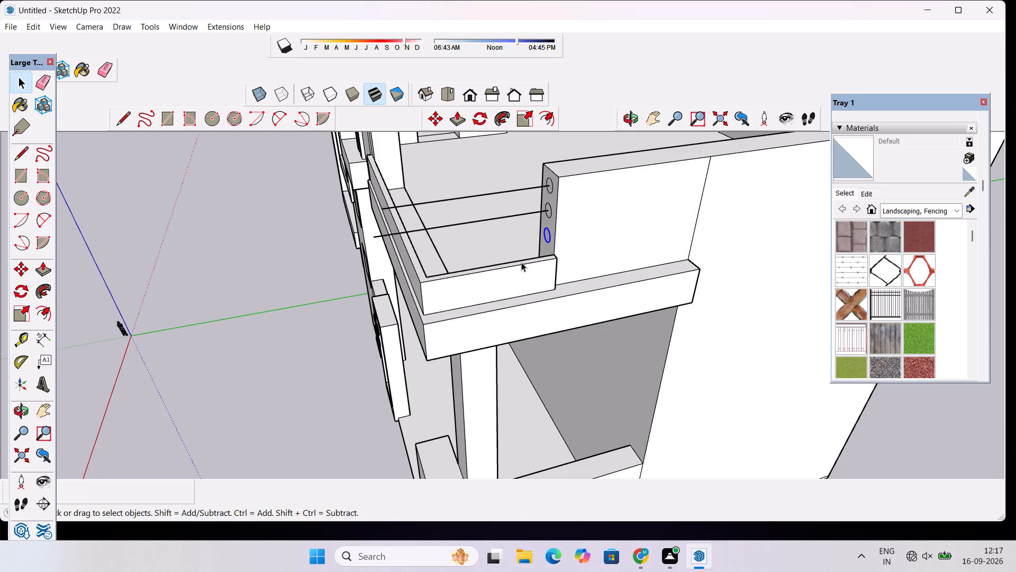
Draw a third line along the green axis from the bottom circle's center across the balcony toward the front parapet.
scroll(521, 262, "up", 5)
key("l")
scroll(530, 257, "up", 3)
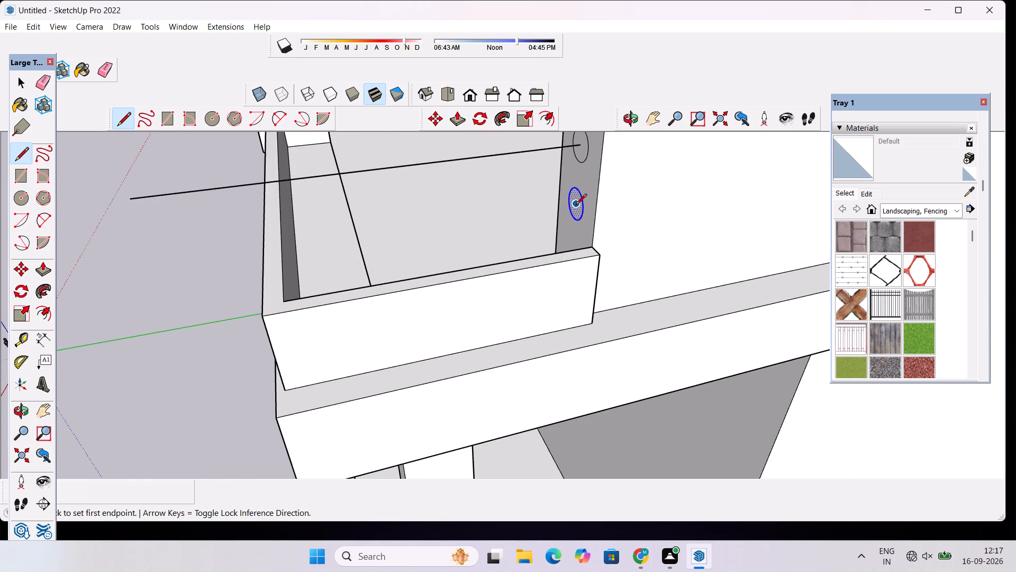
scroll(576, 205, "up", 4)
left_click(576, 205)
scroll(551, 213, "down", 8)
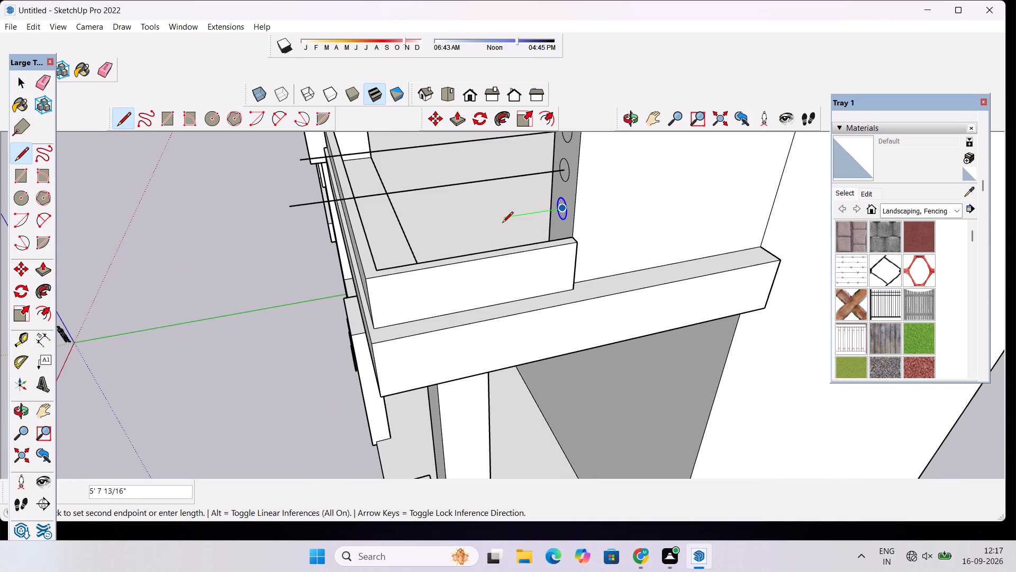
scroll(505, 225, "down", 4)
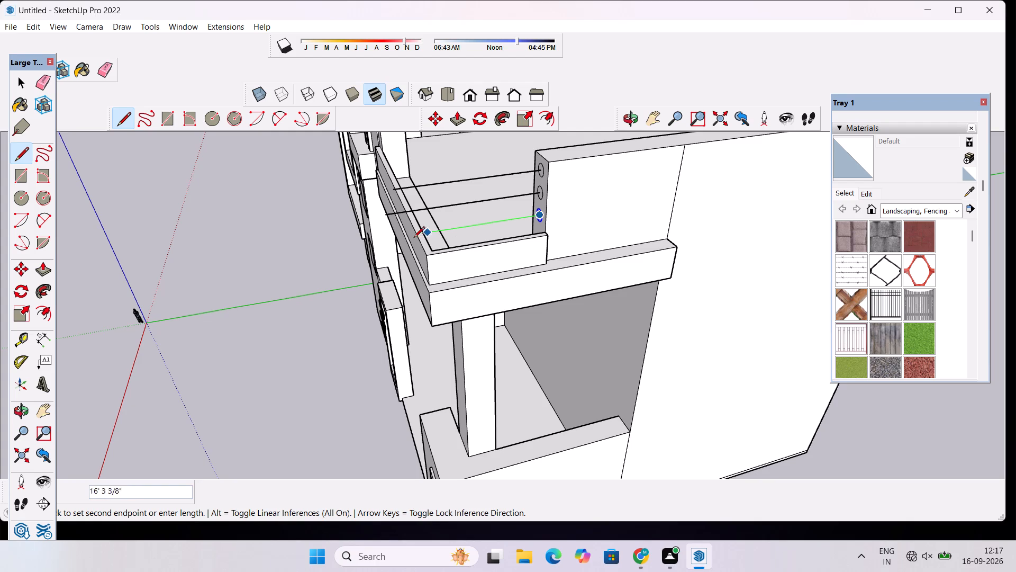
left_click(410, 237)
key("space")
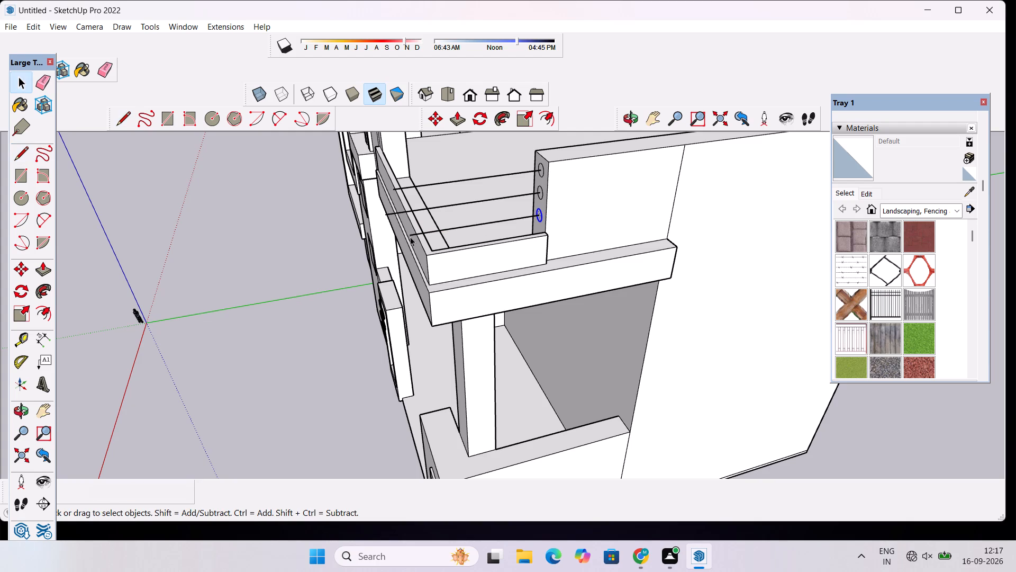
Draw a short vertical line about 1' 1" long down from the bottom path line toward the front parapet's top.
left_click(633, 119)
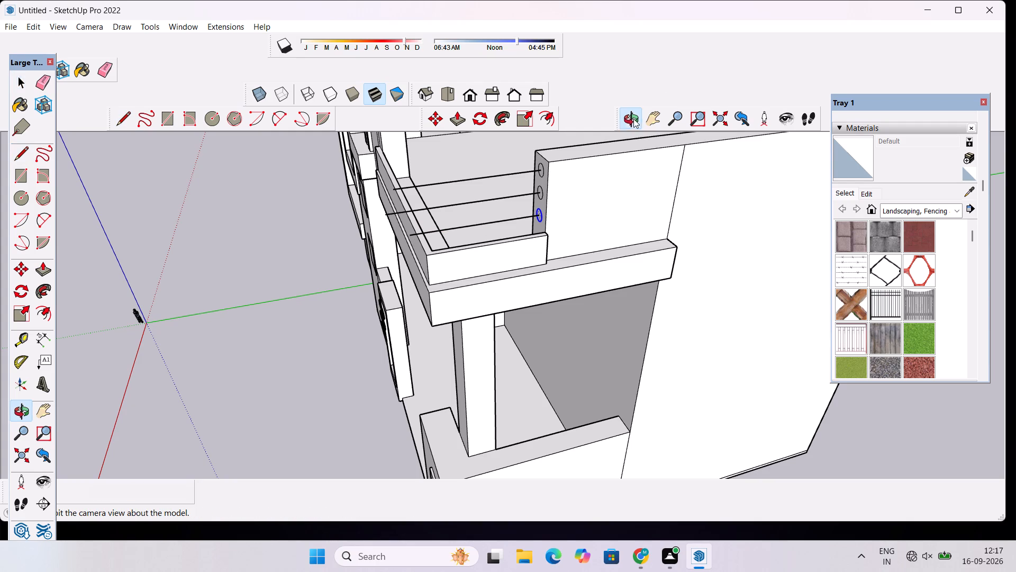
left_click_drag(459, 207, 667, 258)
left_click_drag(706, 251, 763, 321)
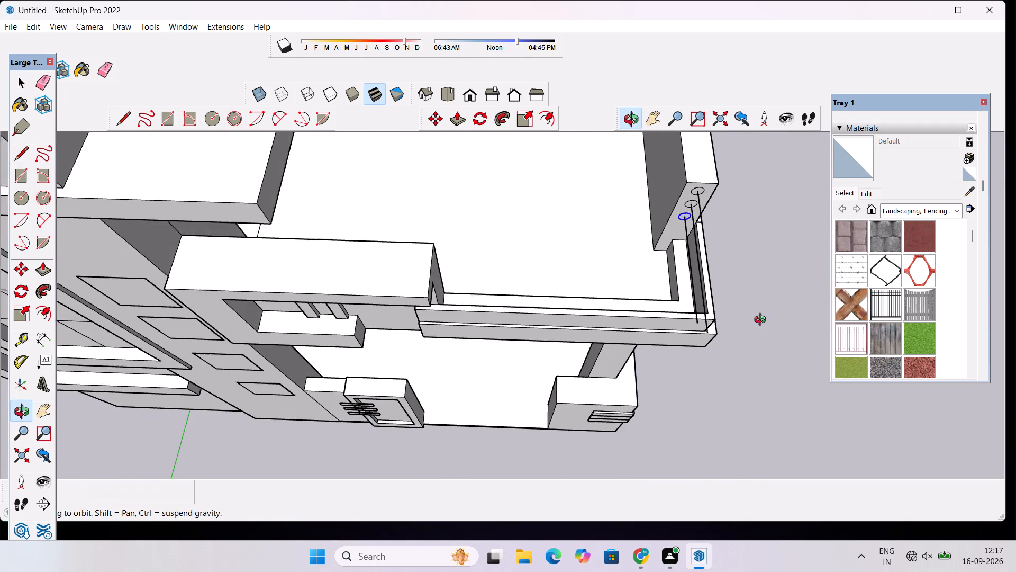
left_click_drag(763, 321, 764, 325)
scroll(627, 321, "up", 4)
left_click_drag(672, 342, 795, 296)
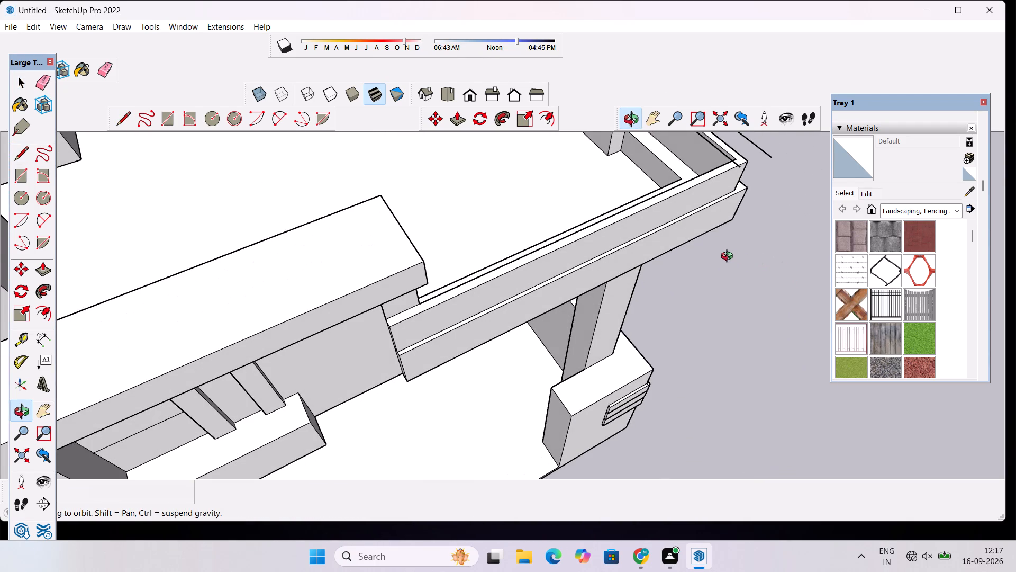
left_click_drag(727, 256, 632, 370, "shift")
scroll(620, 300, "up", 4)
left_click_drag(622, 300, 757, 292)
scroll(645, 221, "up", 4)
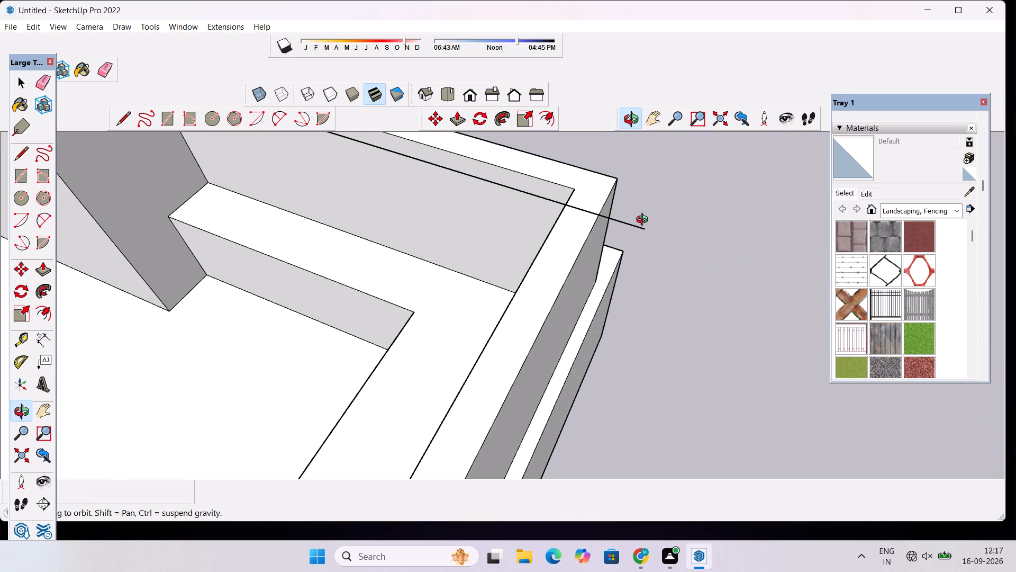
scroll(645, 221, "down", 1)
left_click_drag(648, 242, 462, 280)
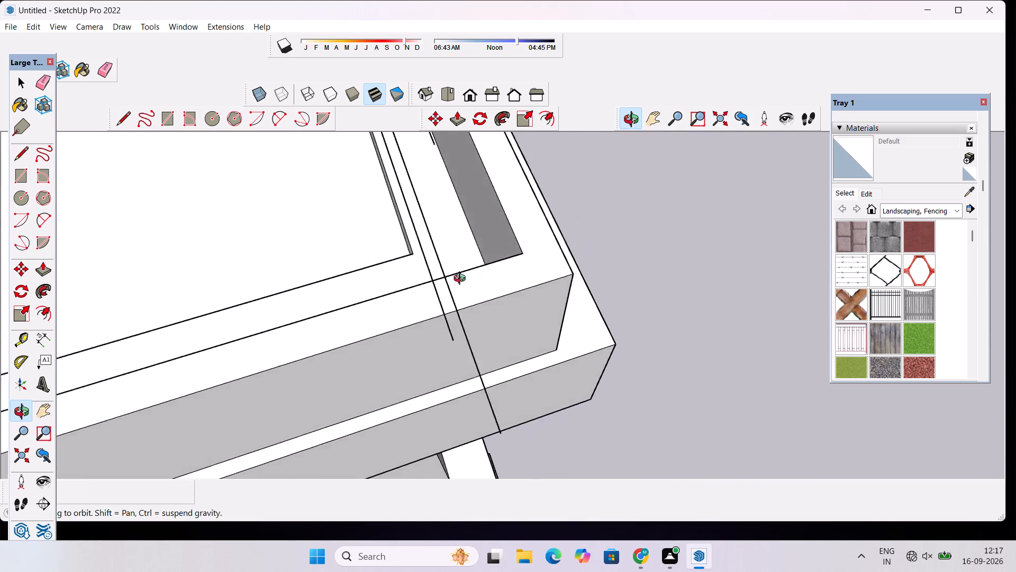
left_click_drag(462, 280, 414, 282)
scroll(414, 282, "down", 2)
left_click_drag(419, 284, 443, 310)
scroll(443, 313, "up", 1)
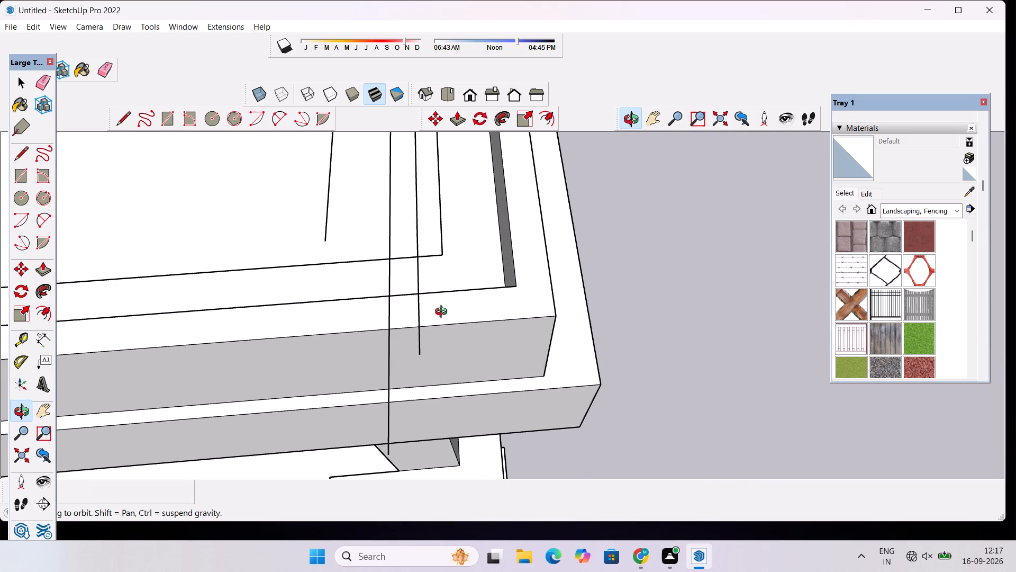
key("l")
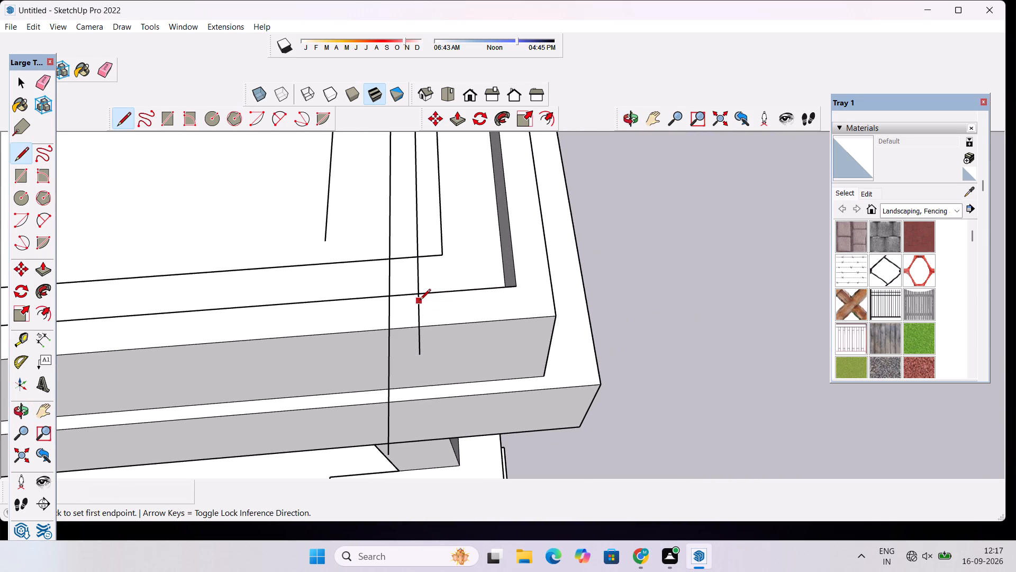
left_click(420, 301)
scroll(420, 305, "up", 15)
scroll(422, 335, "up", 6)
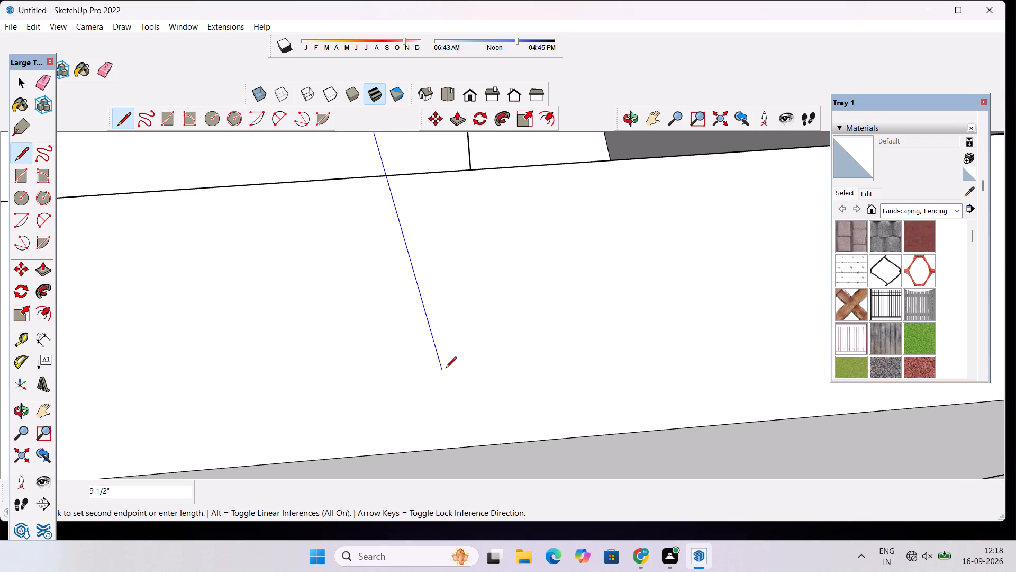
scroll(448, 385, "down", 3)
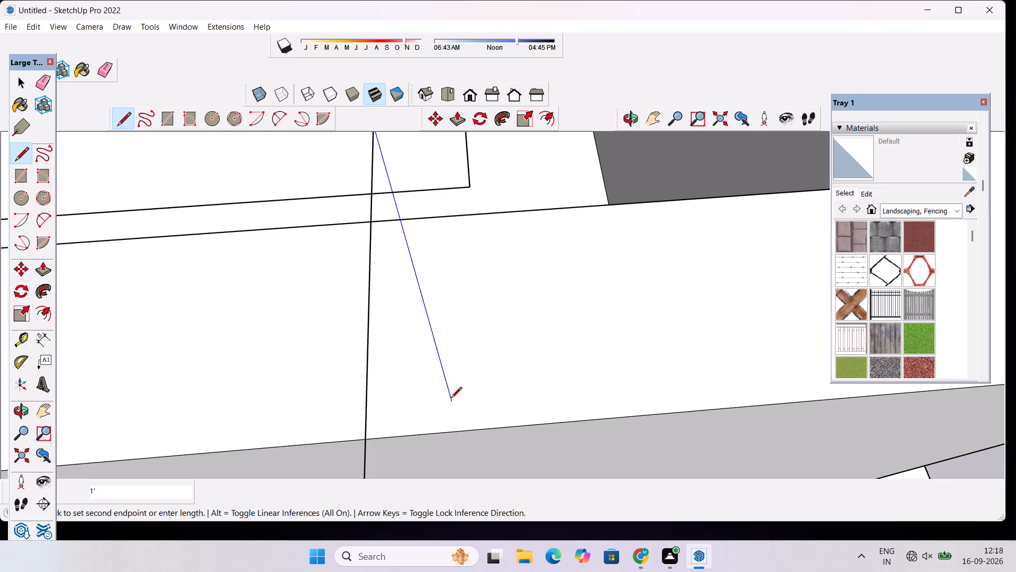
scroll(455, 409, "up", 5)
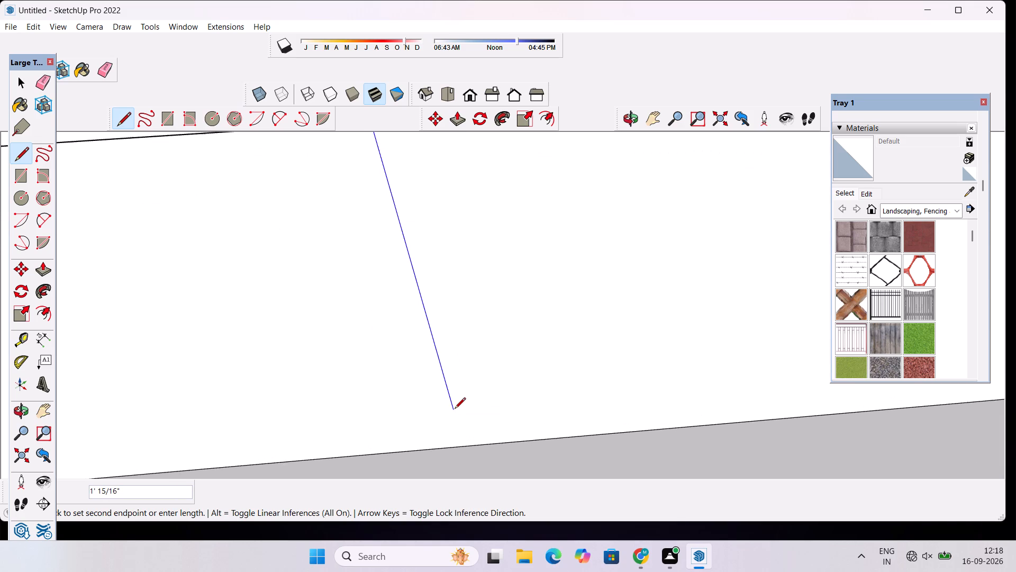
scroll(455, 409, "up", 7)
scroll(455, 409, "down", 2)
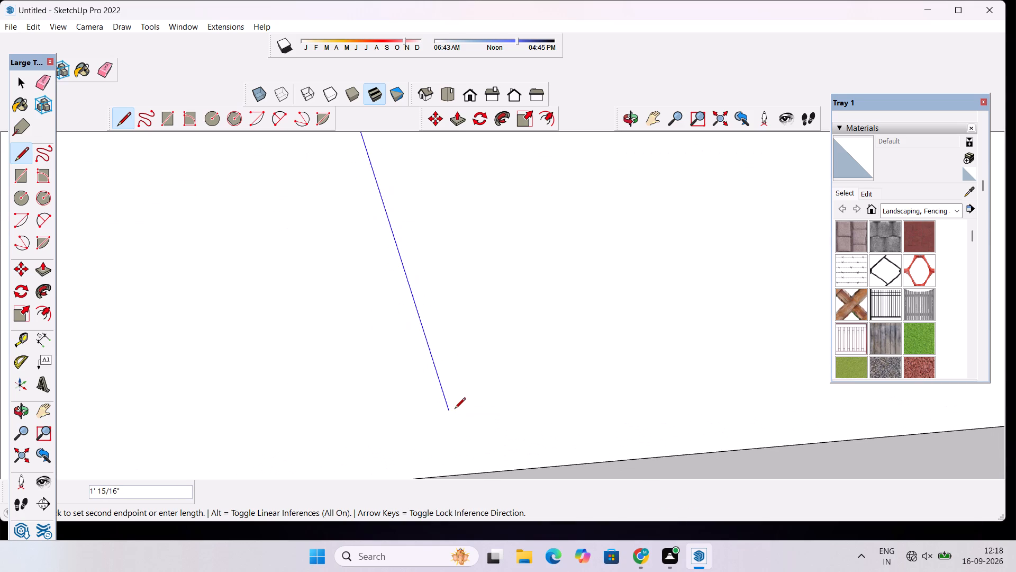
left_click(459, 425)
key("space")
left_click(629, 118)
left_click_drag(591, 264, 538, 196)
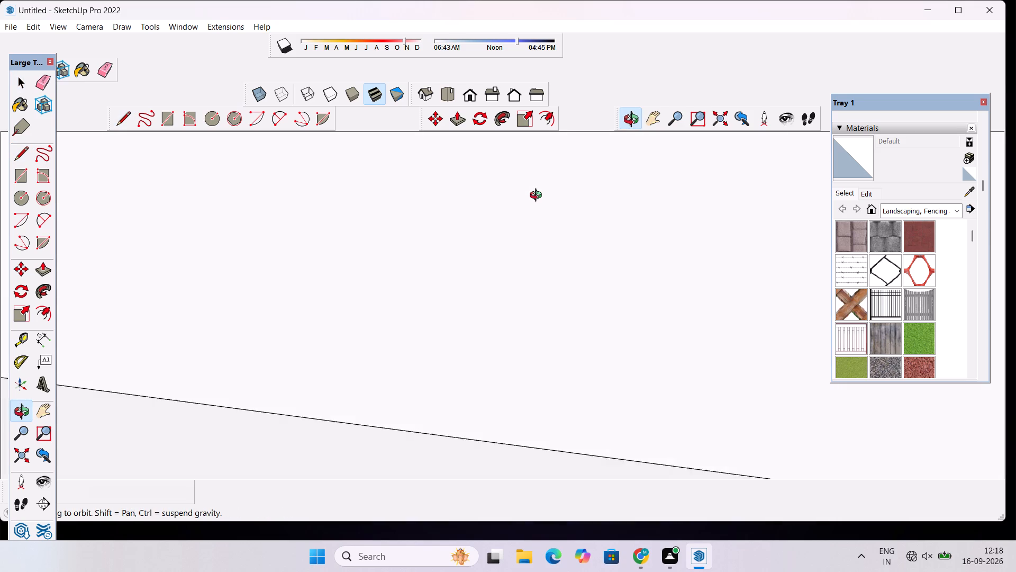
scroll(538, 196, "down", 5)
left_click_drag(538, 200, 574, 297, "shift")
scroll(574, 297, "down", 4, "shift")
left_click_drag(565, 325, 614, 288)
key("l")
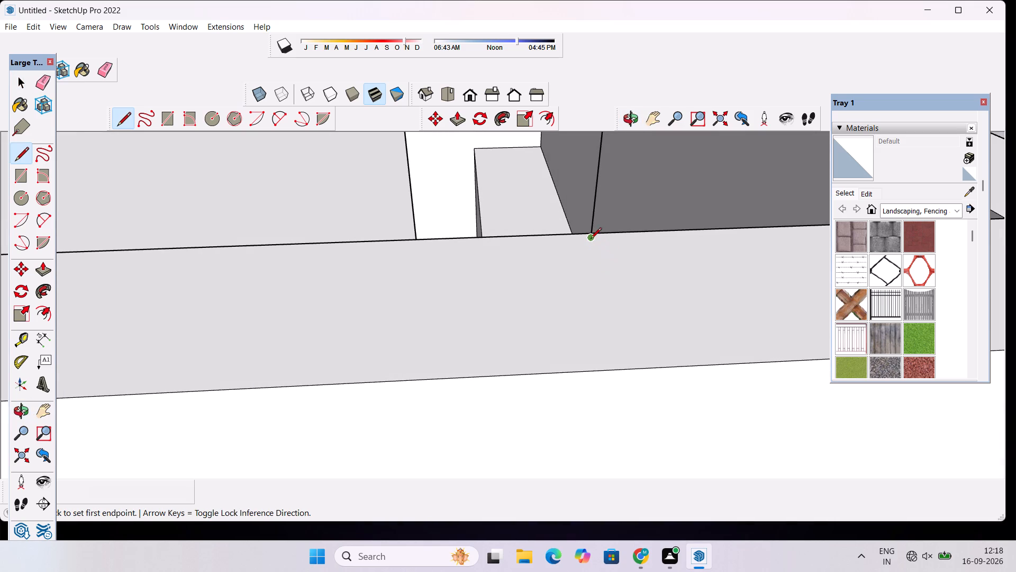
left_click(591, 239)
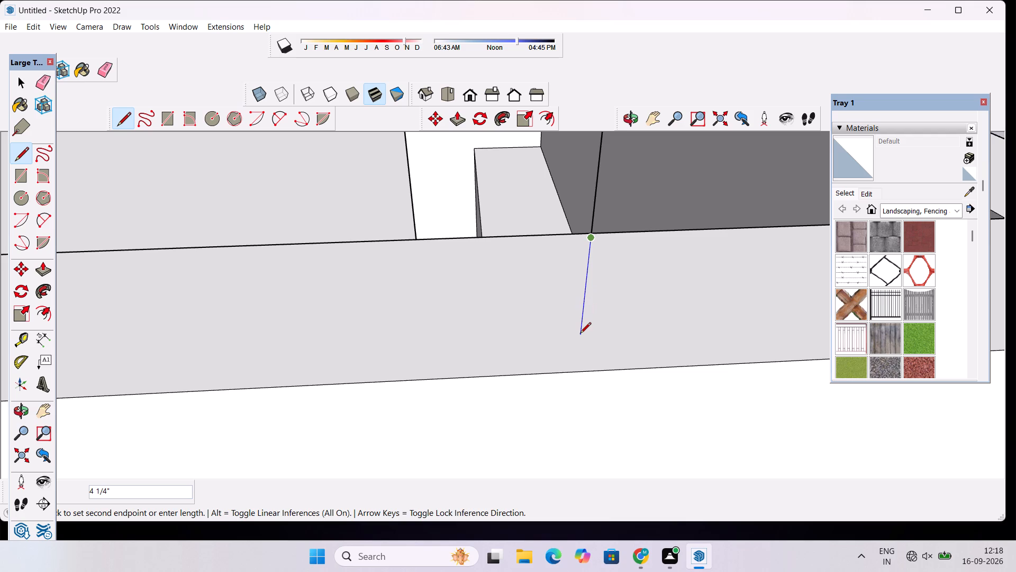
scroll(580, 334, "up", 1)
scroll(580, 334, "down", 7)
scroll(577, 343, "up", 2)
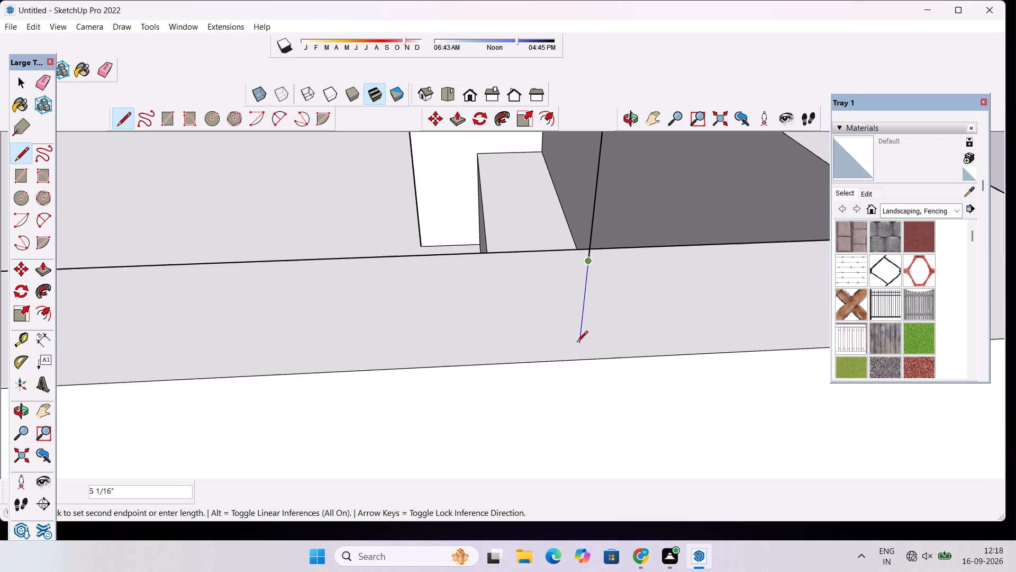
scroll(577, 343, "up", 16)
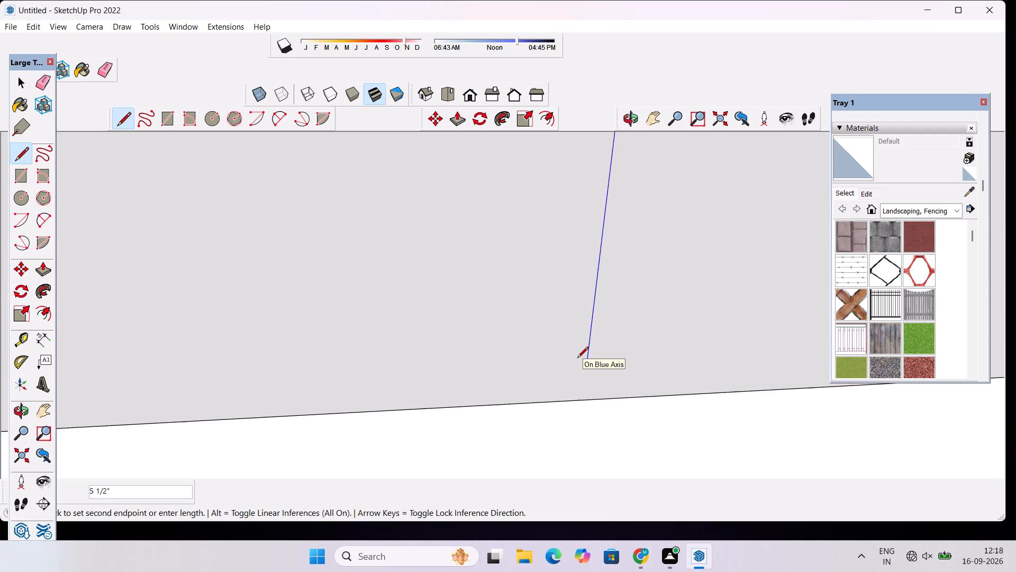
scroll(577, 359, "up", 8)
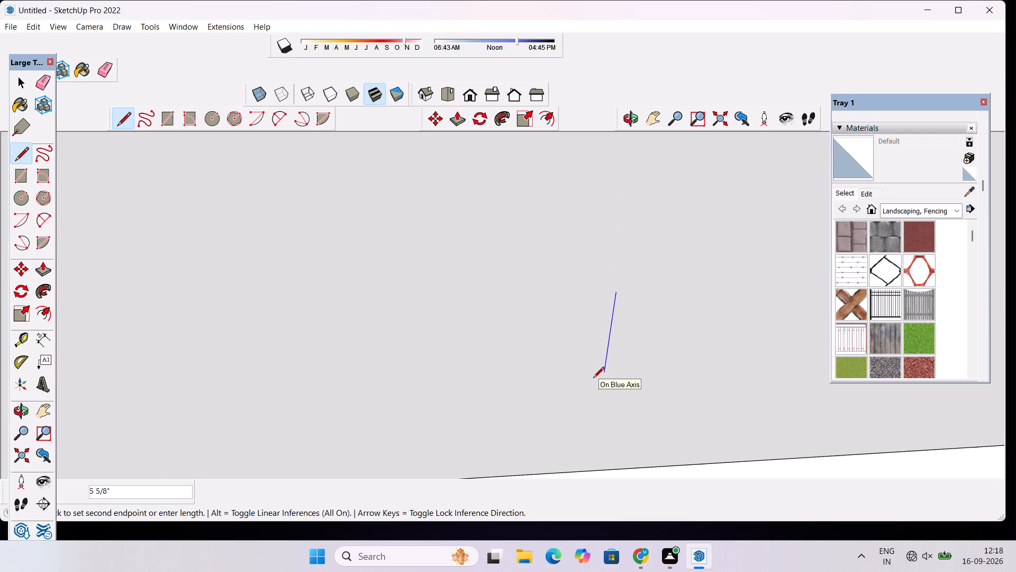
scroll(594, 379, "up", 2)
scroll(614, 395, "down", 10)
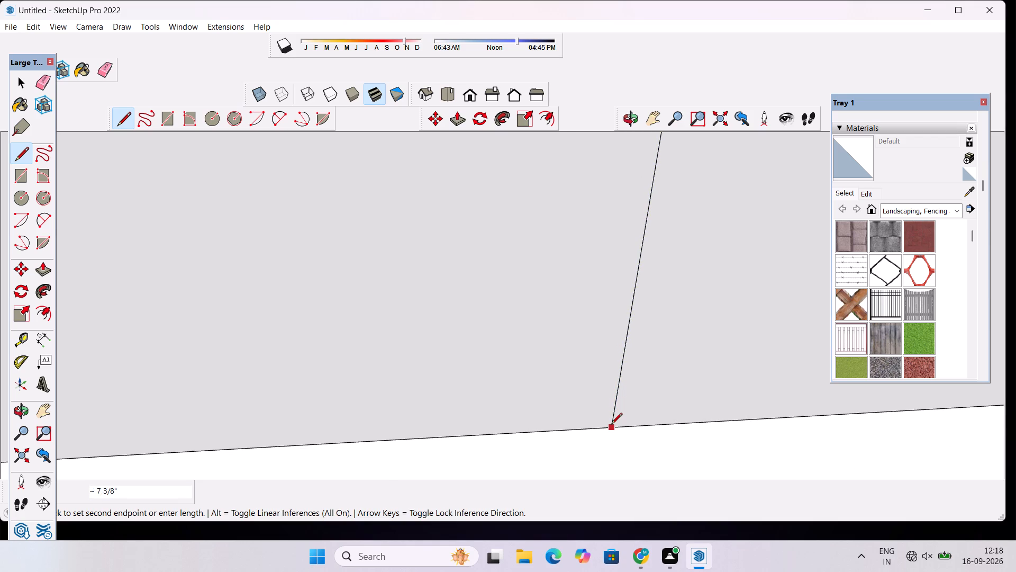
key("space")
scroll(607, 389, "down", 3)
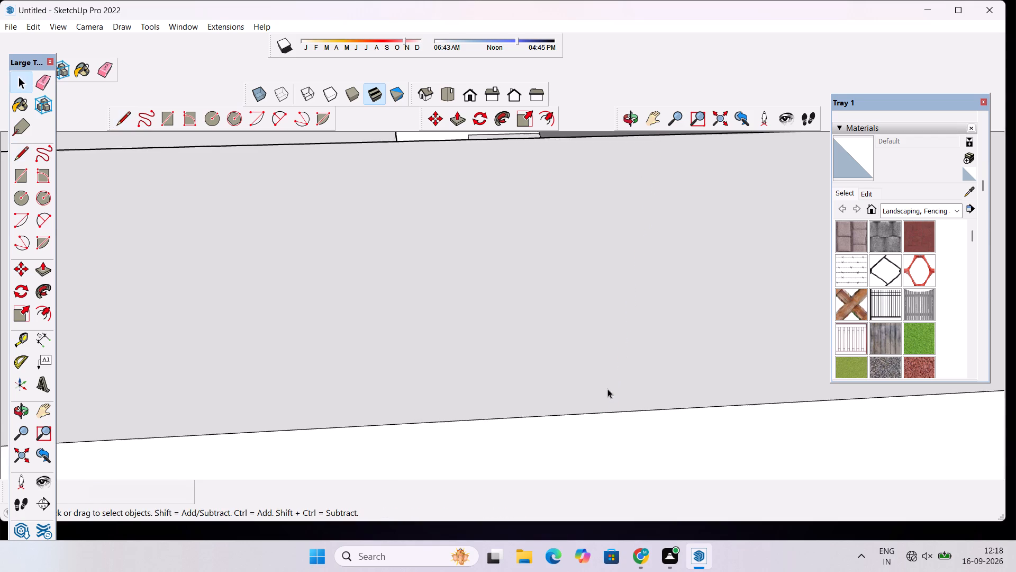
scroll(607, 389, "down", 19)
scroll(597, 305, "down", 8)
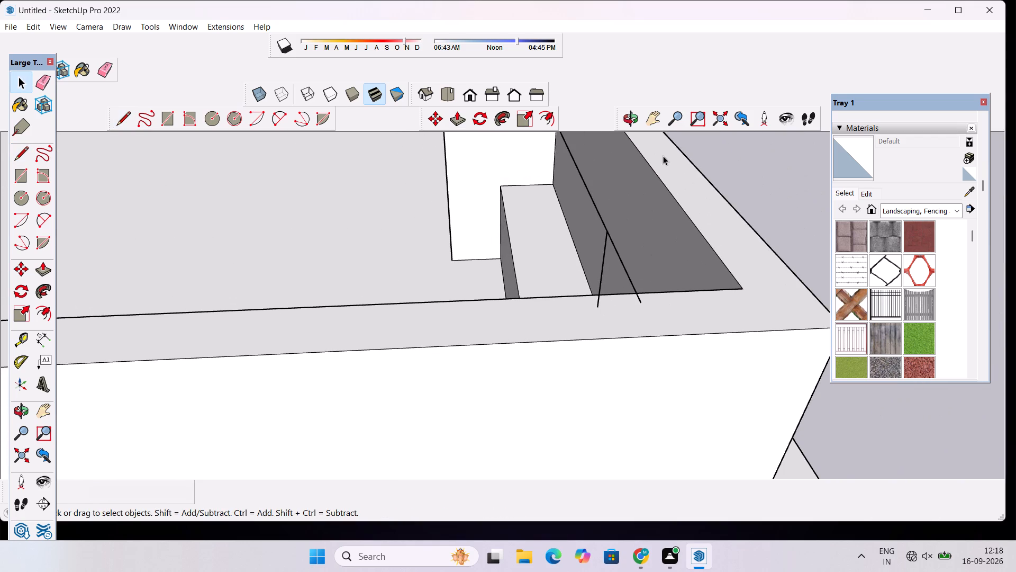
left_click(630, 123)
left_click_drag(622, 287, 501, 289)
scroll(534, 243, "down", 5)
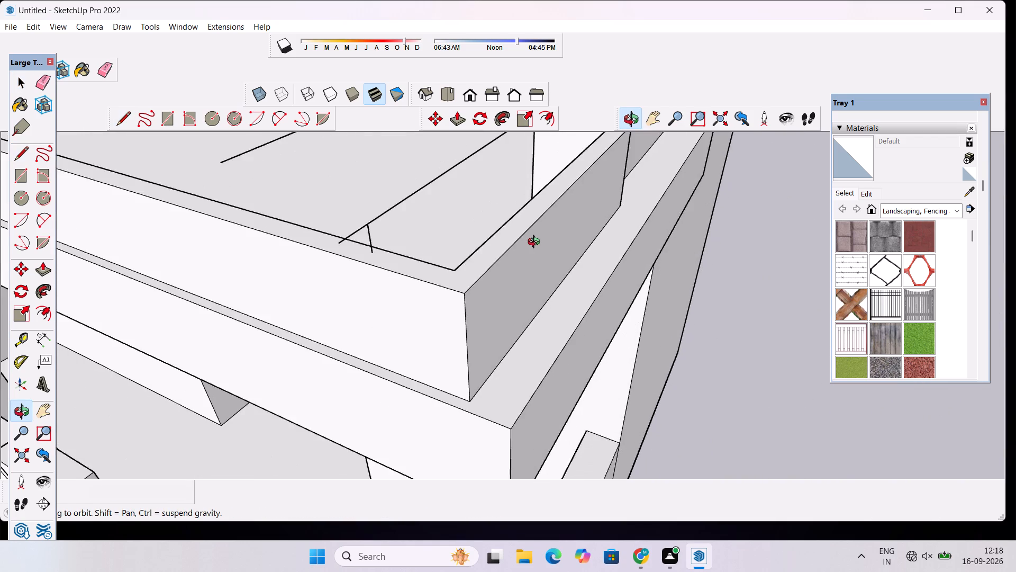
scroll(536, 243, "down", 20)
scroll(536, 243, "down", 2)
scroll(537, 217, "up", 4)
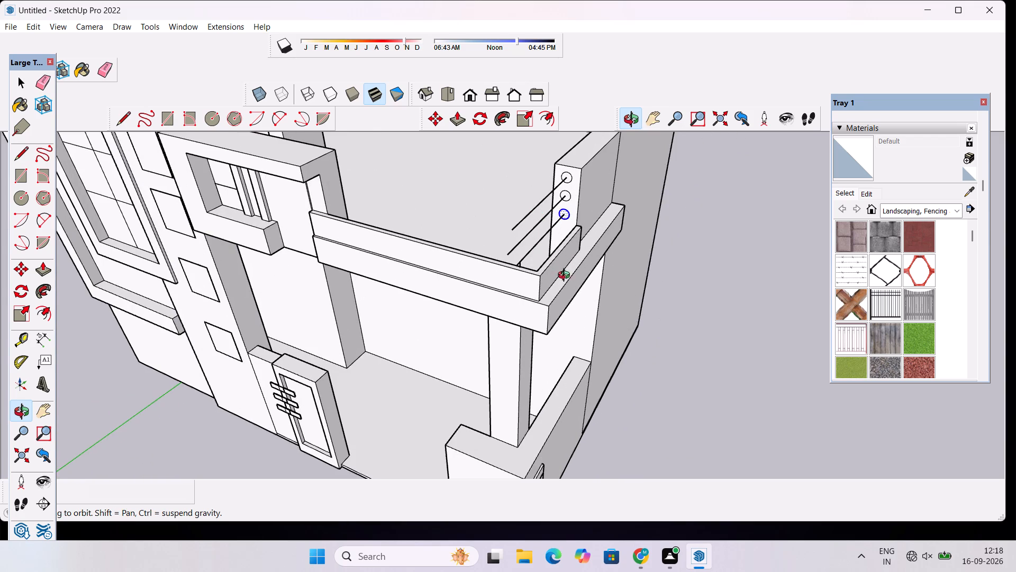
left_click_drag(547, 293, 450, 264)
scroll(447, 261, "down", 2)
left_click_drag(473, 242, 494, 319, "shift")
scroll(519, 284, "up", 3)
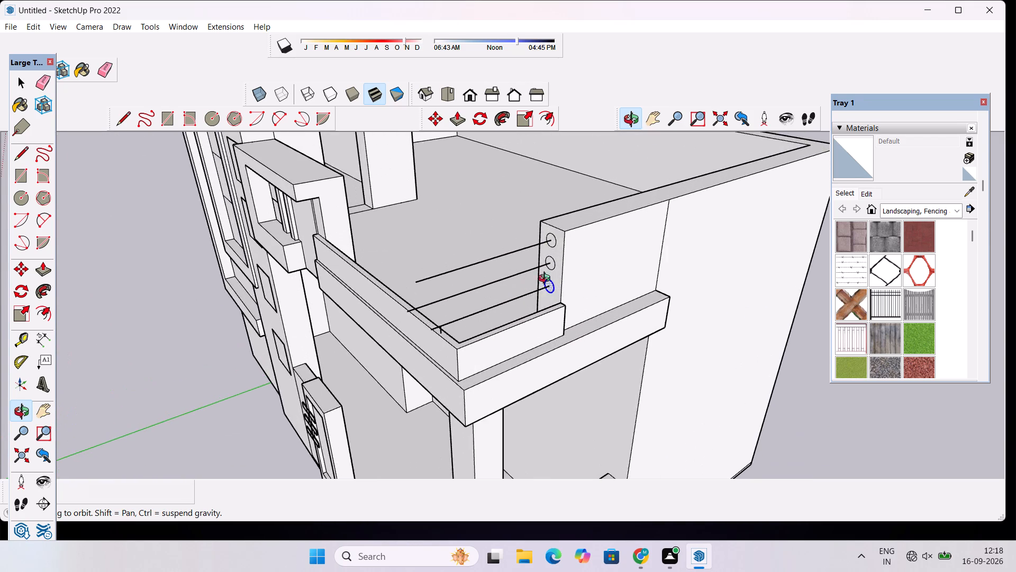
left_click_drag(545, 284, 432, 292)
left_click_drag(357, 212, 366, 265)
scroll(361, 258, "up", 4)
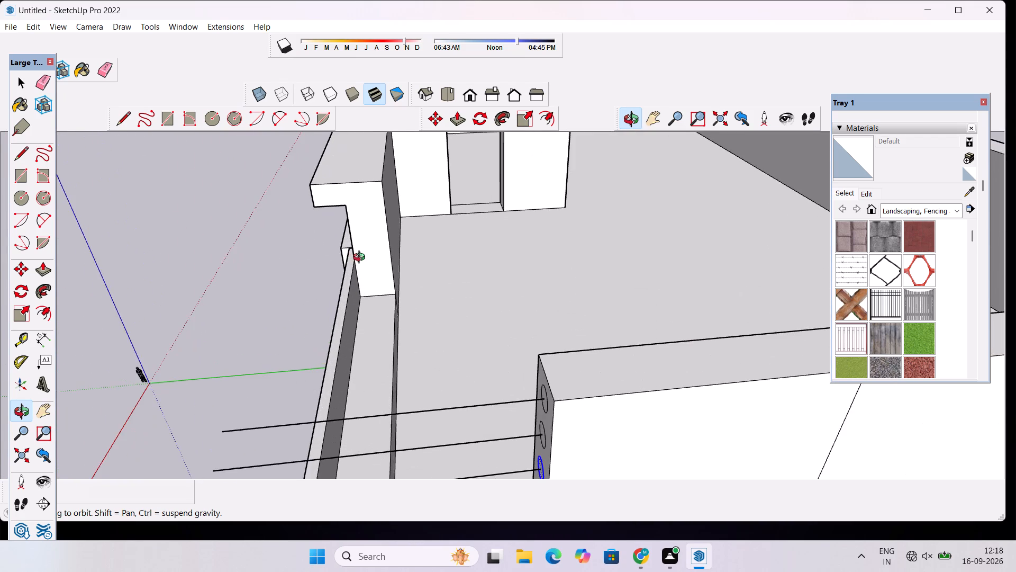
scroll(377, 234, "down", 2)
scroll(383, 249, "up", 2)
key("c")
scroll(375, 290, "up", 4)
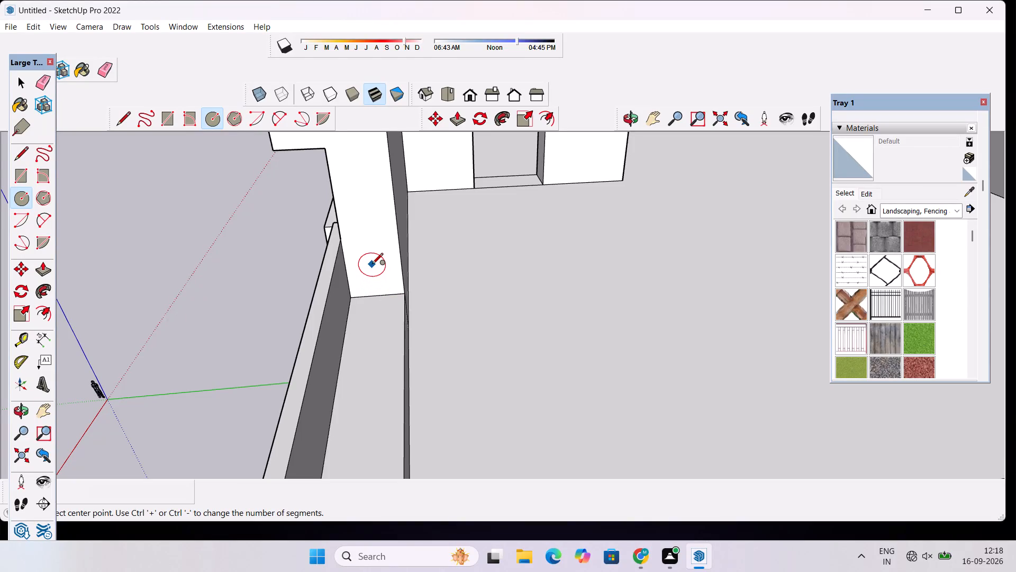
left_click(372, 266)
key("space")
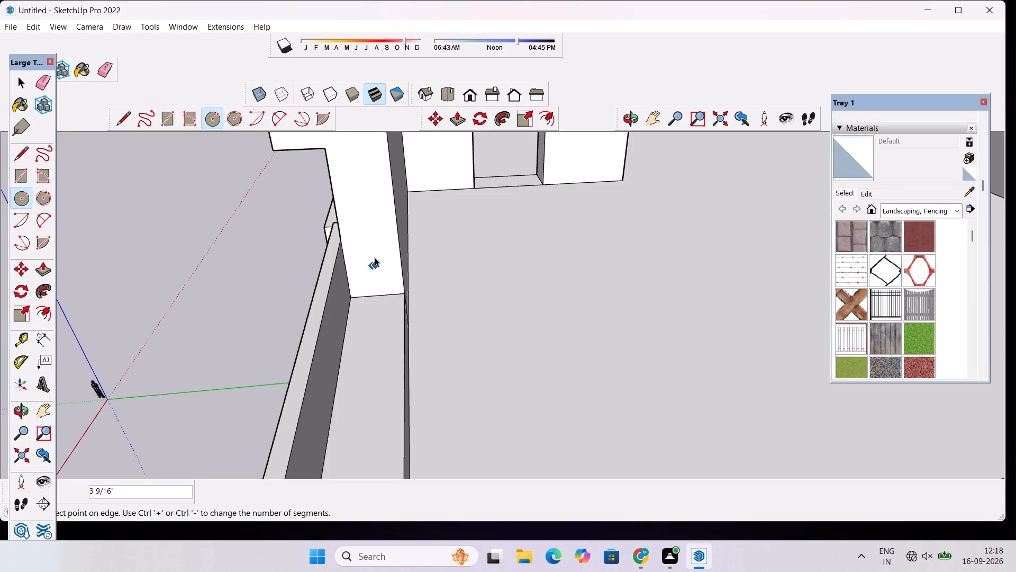
Draw a line about 41' long along the red axis from the bottom path line to the wall face at the balcony's far end.
scroll(370, 237, "down", 7)
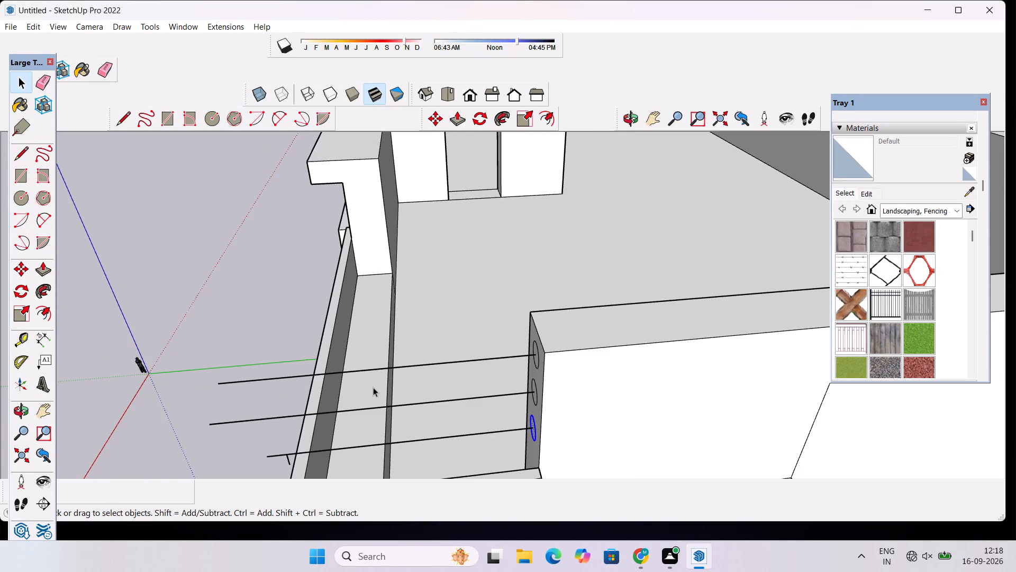
key("l")
scroll(346, 391, "up", 1)
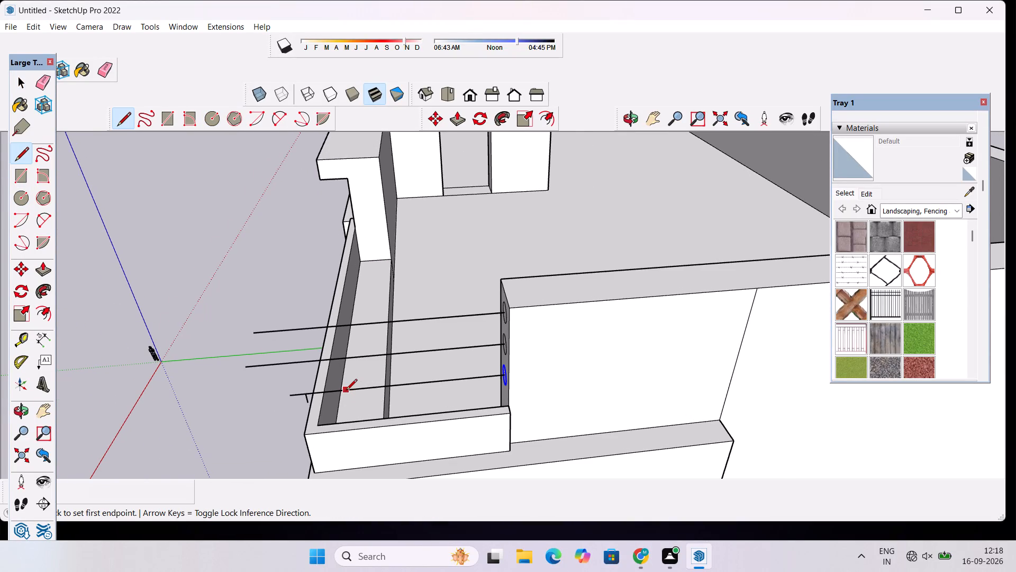
scroll(346, 391, "up", 3)
left_click(346, 391)
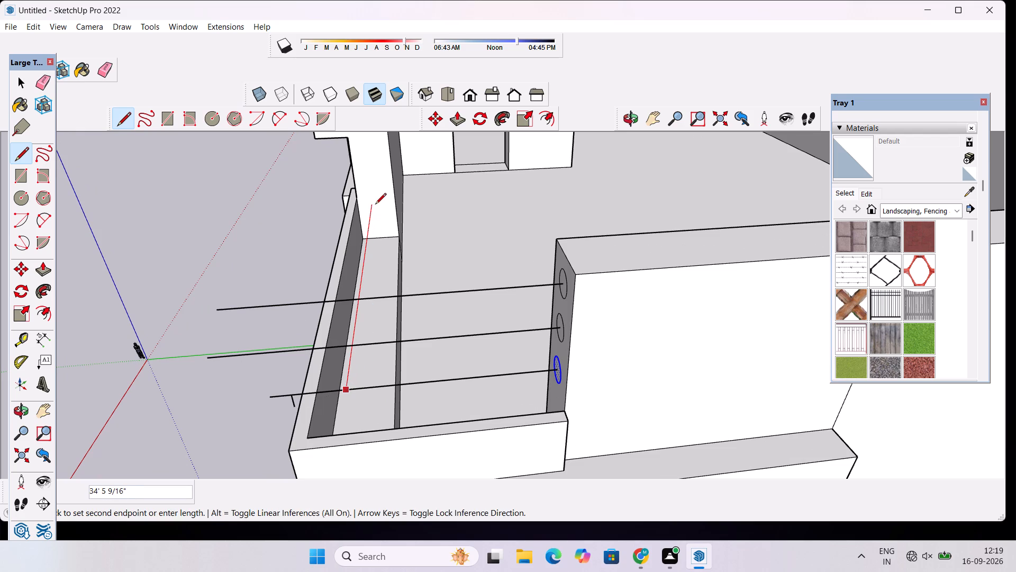
scroll(375, 205, "up", 7)
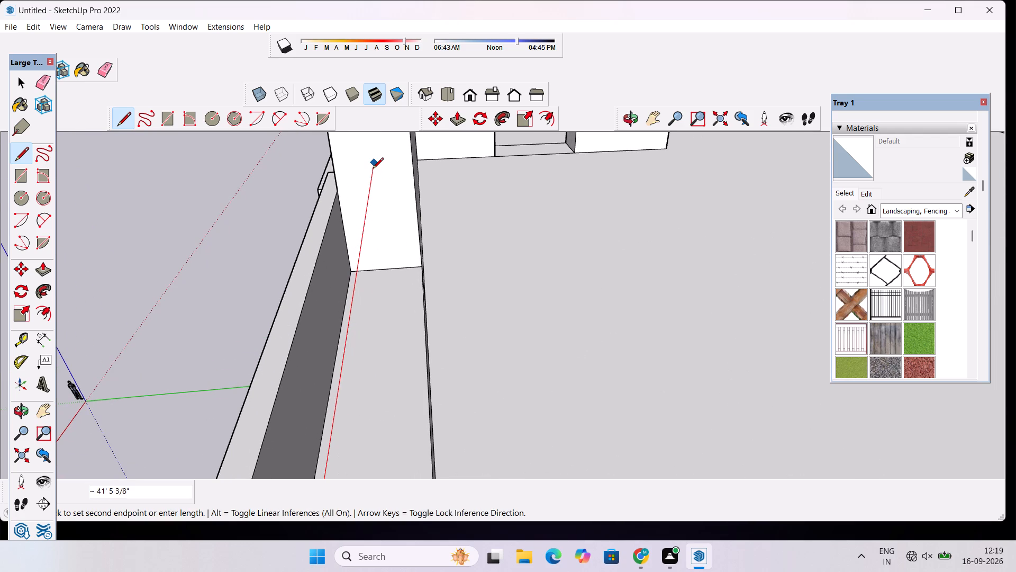
left_click(373, 169)
key("space")
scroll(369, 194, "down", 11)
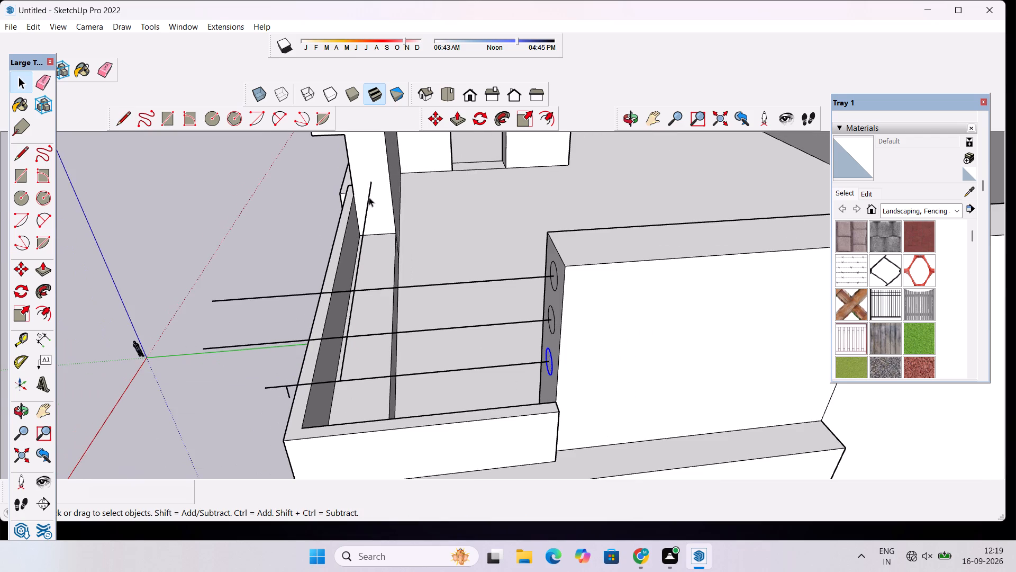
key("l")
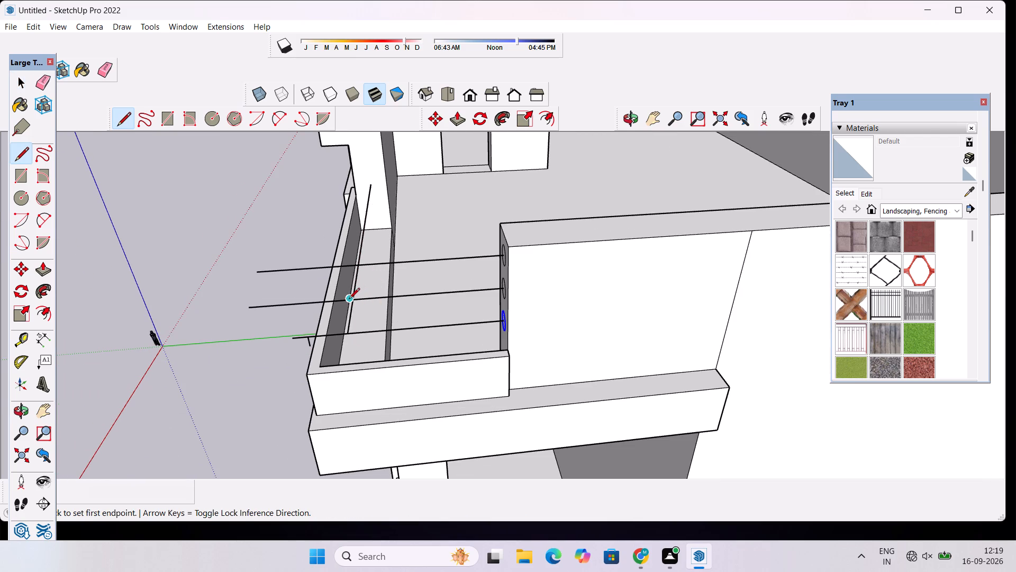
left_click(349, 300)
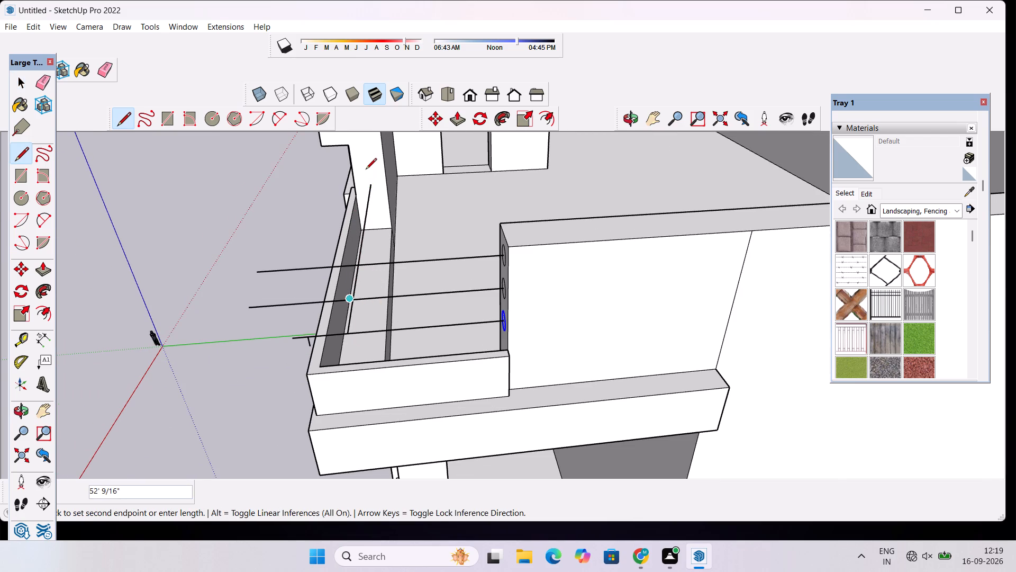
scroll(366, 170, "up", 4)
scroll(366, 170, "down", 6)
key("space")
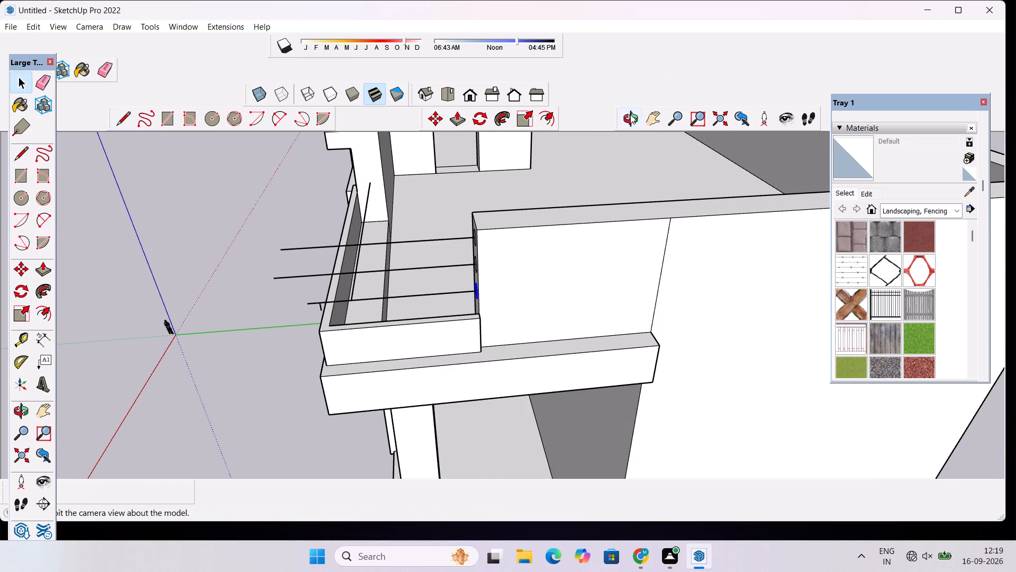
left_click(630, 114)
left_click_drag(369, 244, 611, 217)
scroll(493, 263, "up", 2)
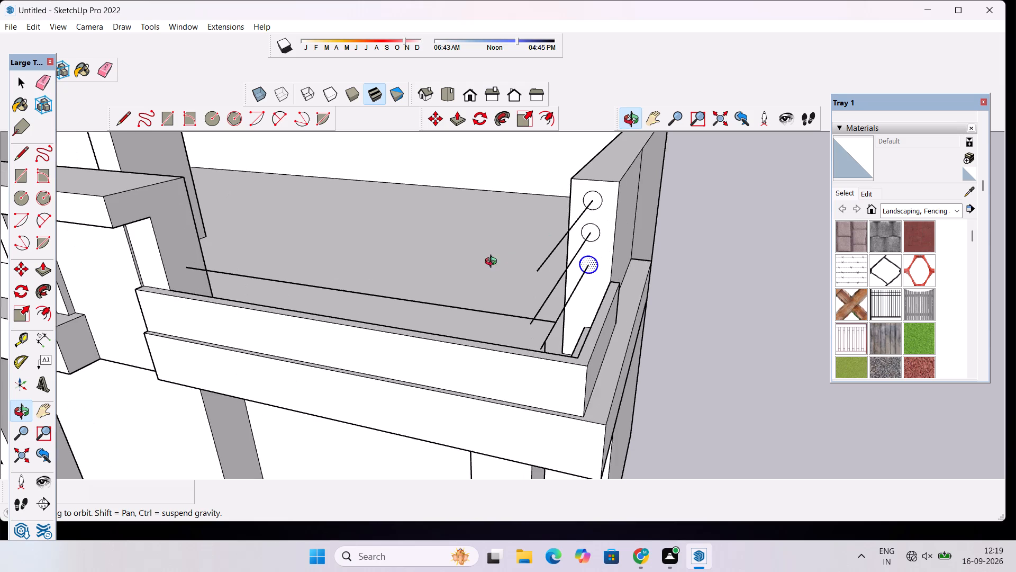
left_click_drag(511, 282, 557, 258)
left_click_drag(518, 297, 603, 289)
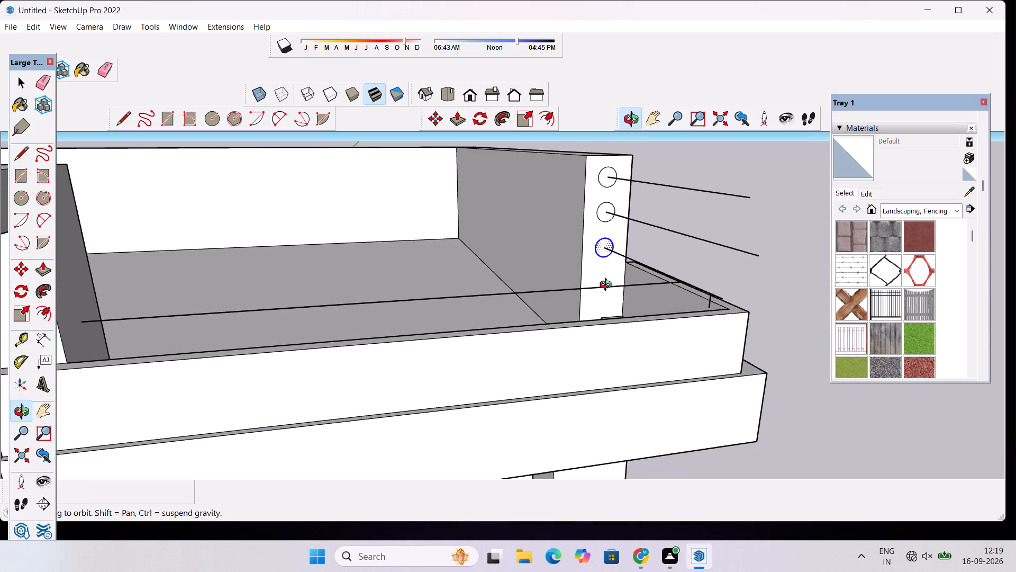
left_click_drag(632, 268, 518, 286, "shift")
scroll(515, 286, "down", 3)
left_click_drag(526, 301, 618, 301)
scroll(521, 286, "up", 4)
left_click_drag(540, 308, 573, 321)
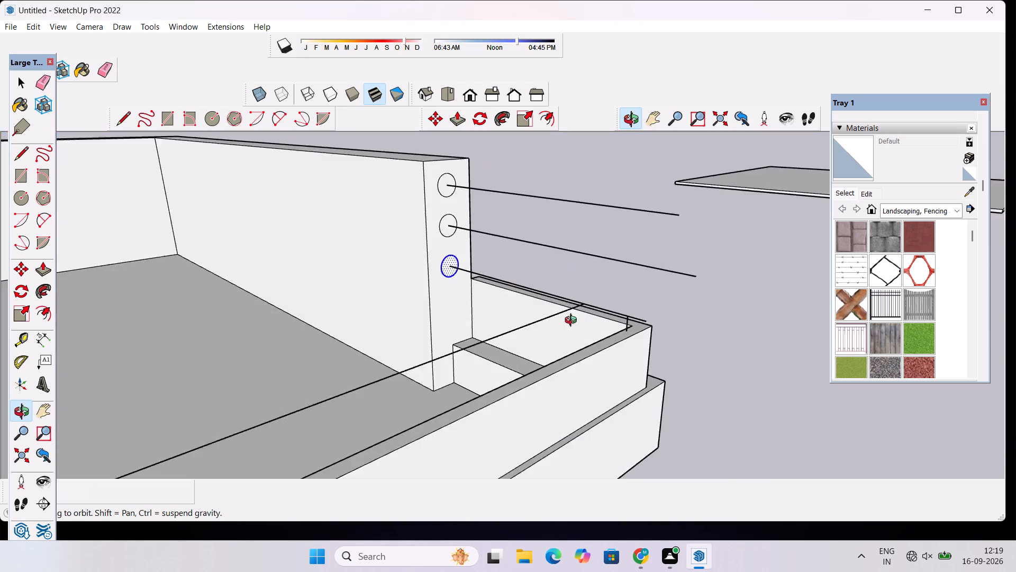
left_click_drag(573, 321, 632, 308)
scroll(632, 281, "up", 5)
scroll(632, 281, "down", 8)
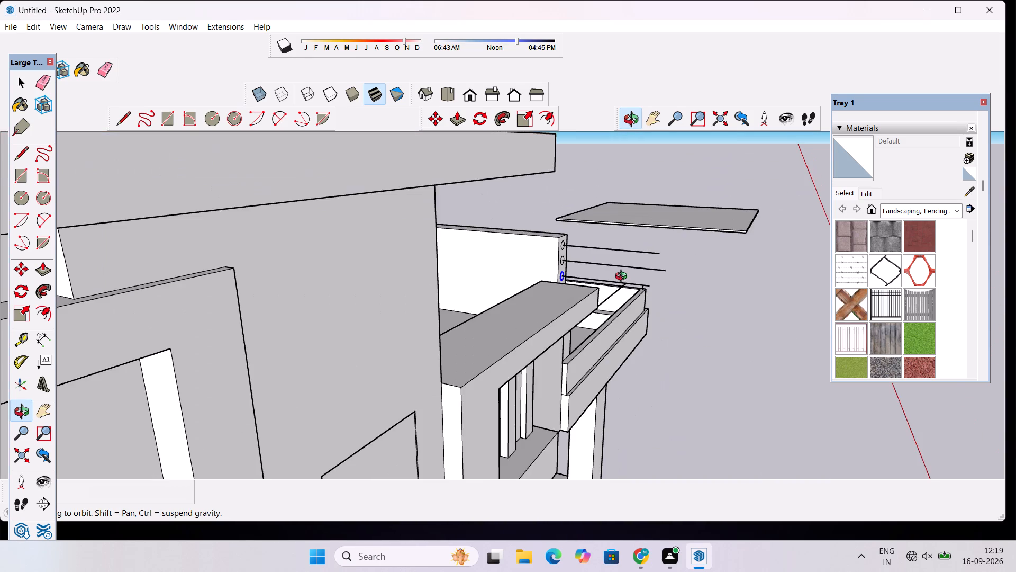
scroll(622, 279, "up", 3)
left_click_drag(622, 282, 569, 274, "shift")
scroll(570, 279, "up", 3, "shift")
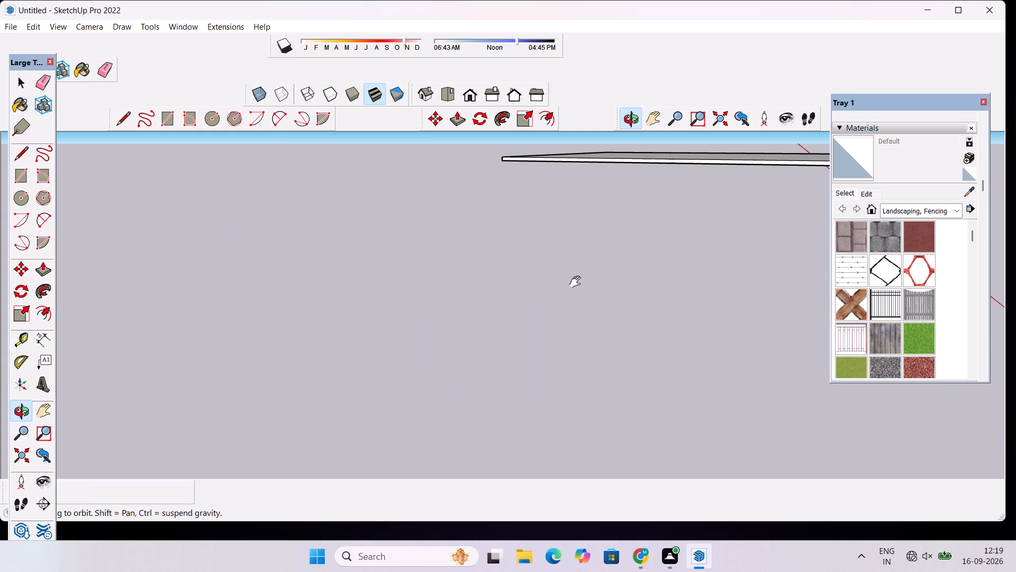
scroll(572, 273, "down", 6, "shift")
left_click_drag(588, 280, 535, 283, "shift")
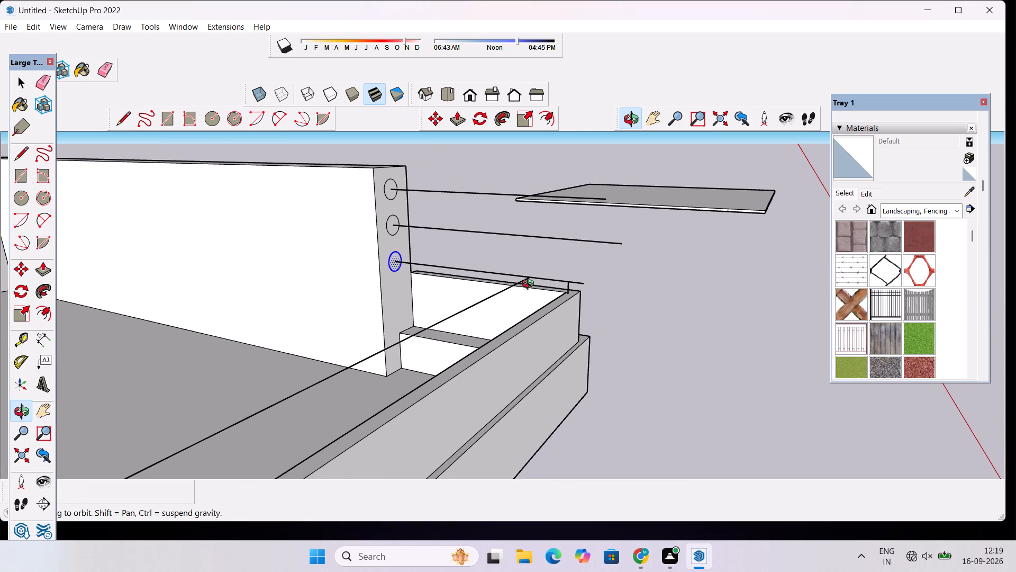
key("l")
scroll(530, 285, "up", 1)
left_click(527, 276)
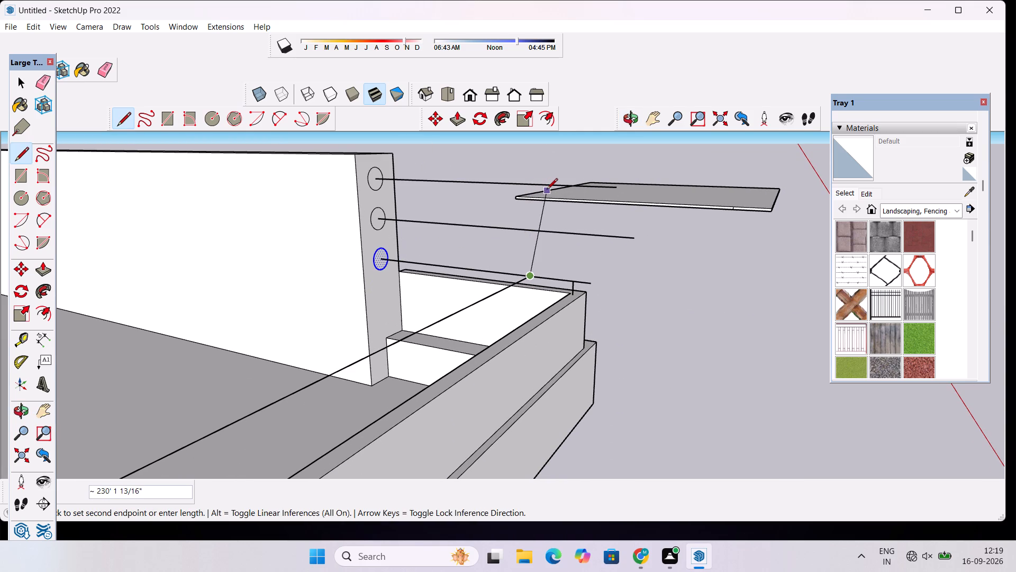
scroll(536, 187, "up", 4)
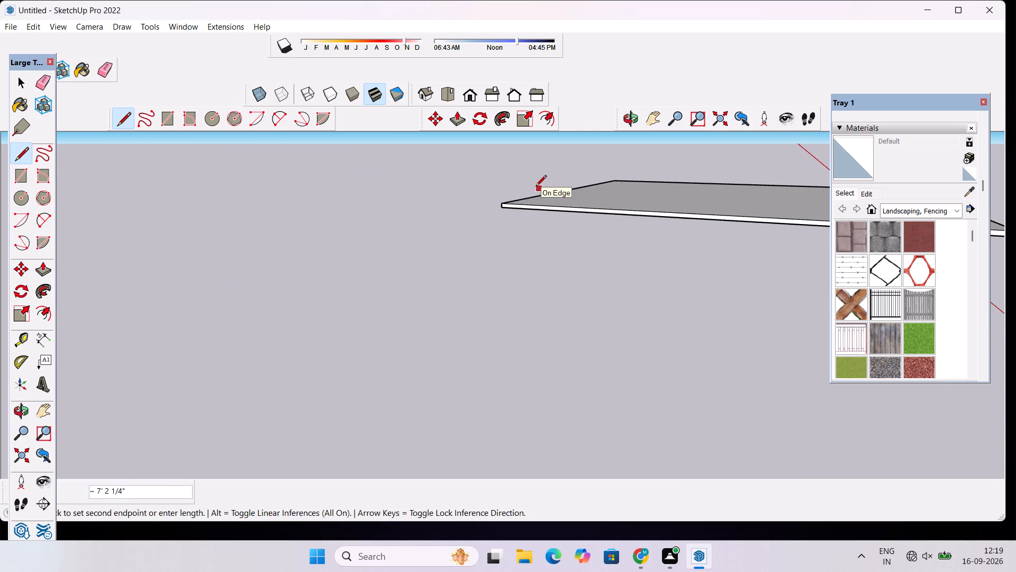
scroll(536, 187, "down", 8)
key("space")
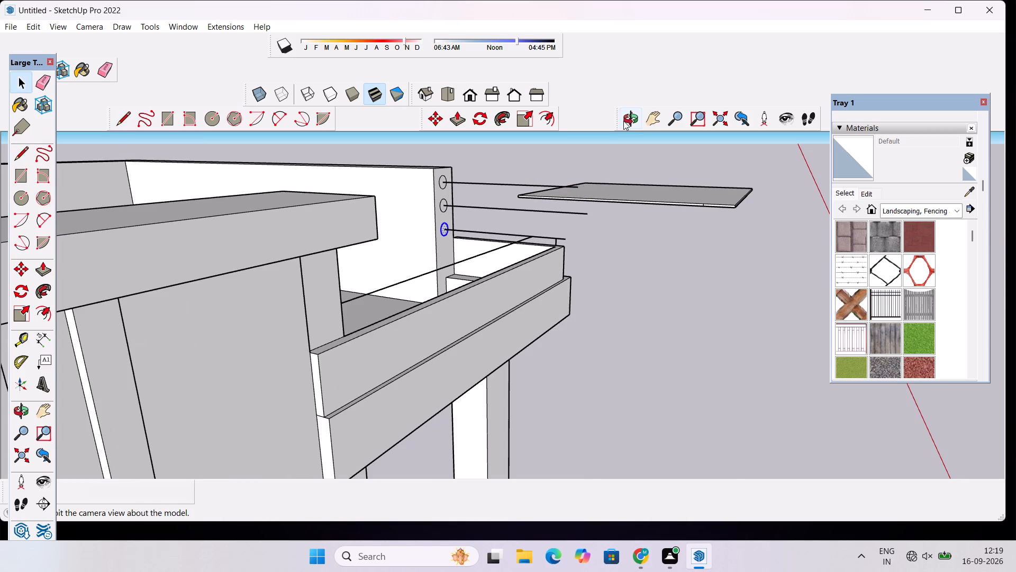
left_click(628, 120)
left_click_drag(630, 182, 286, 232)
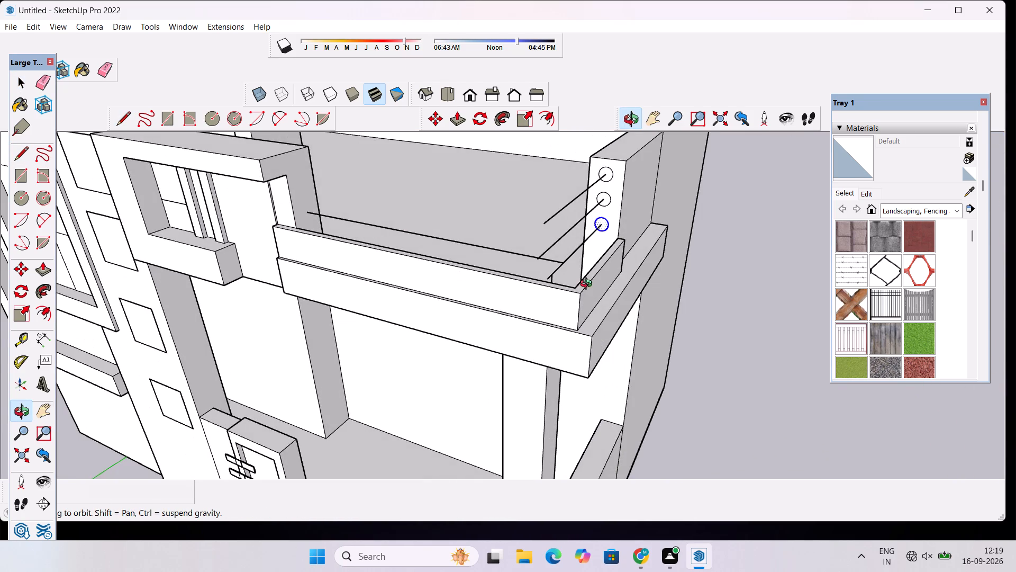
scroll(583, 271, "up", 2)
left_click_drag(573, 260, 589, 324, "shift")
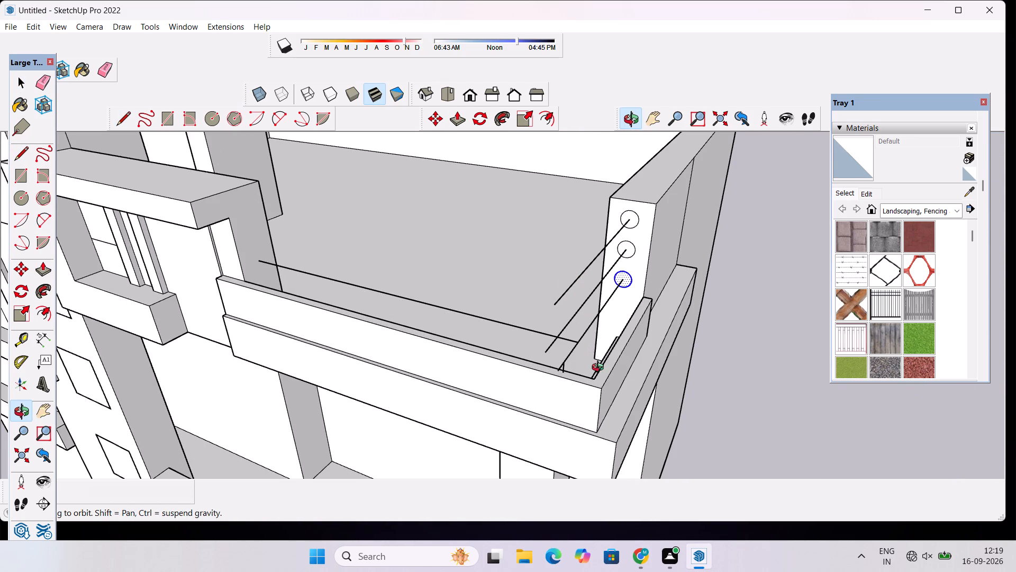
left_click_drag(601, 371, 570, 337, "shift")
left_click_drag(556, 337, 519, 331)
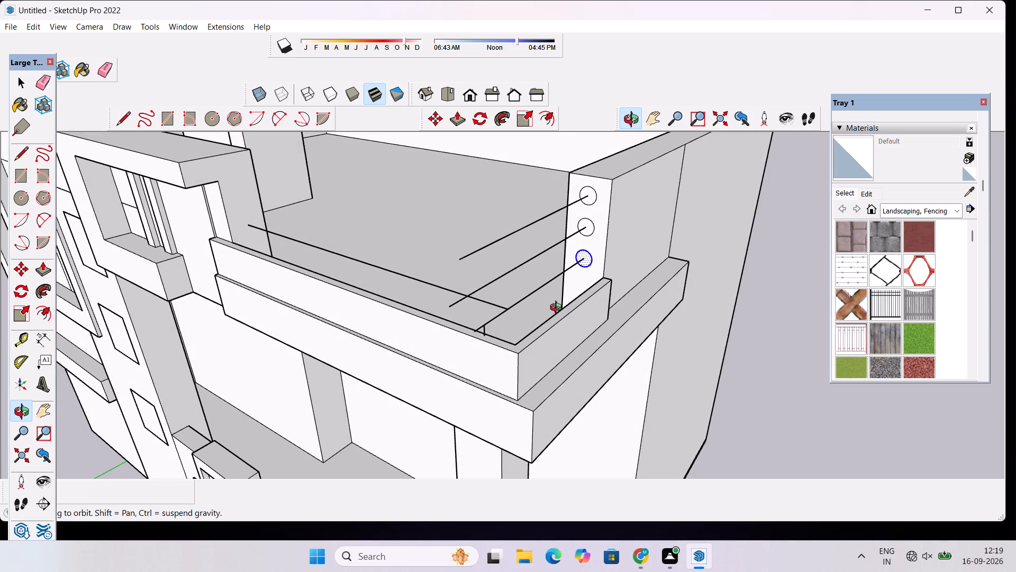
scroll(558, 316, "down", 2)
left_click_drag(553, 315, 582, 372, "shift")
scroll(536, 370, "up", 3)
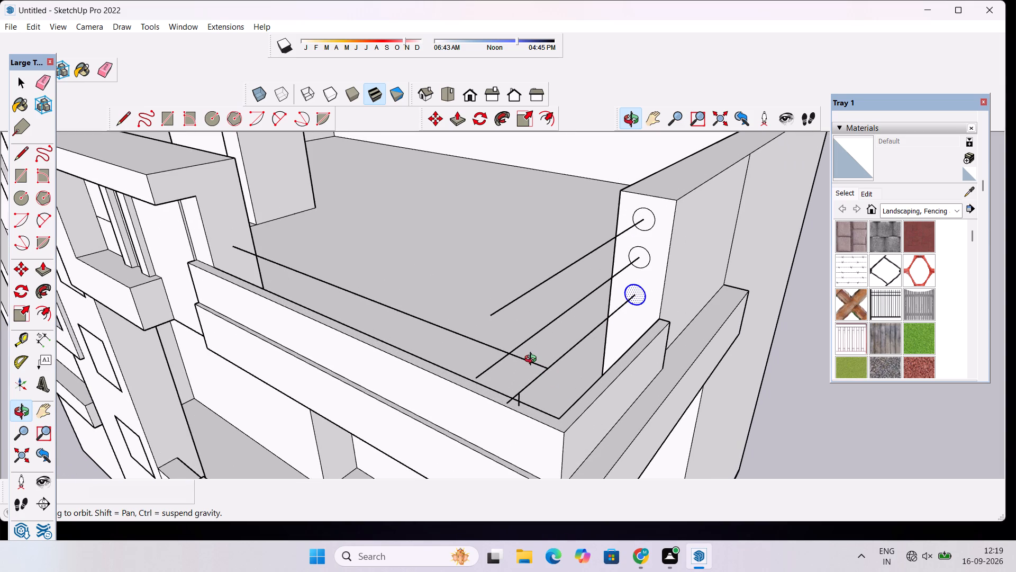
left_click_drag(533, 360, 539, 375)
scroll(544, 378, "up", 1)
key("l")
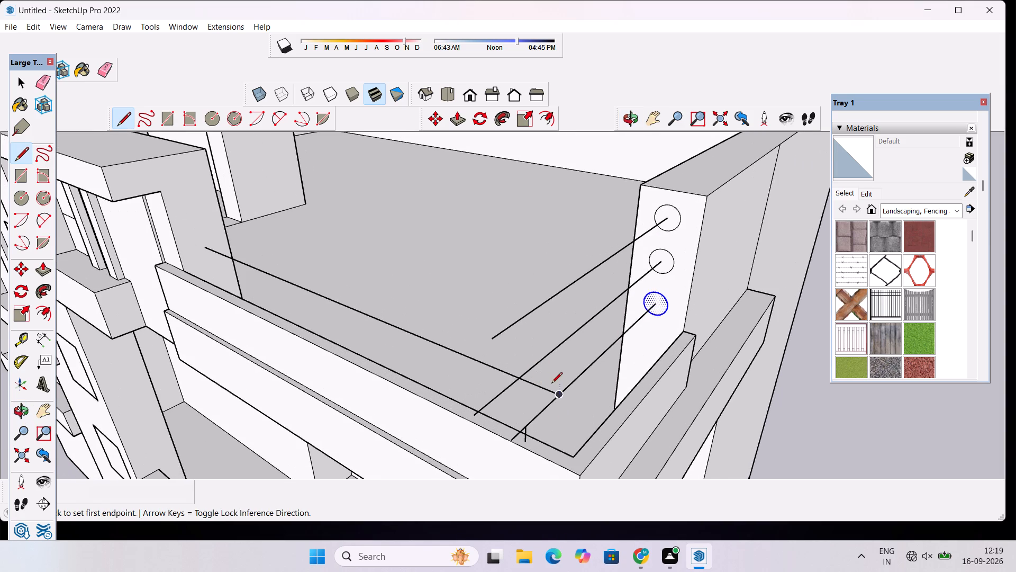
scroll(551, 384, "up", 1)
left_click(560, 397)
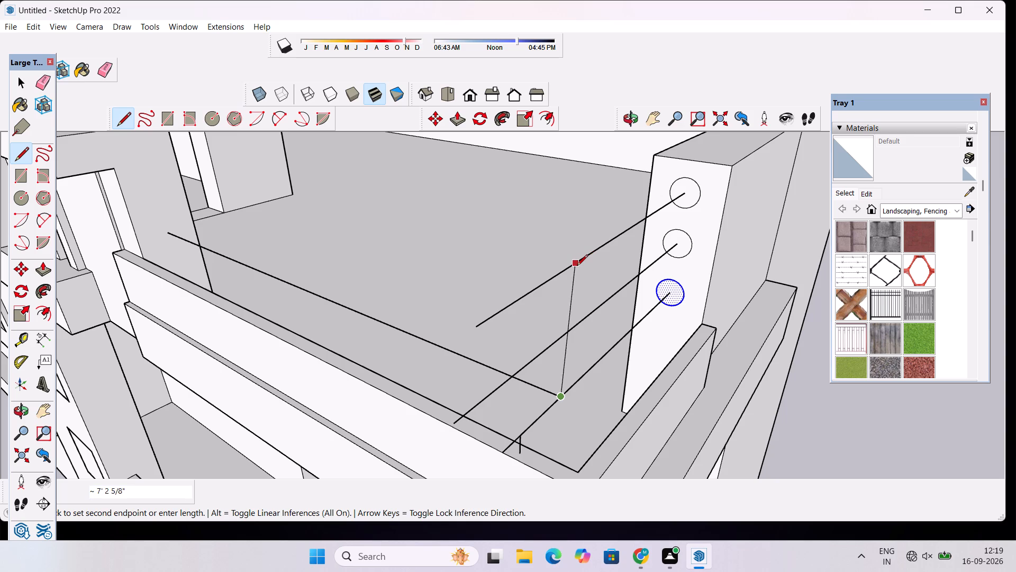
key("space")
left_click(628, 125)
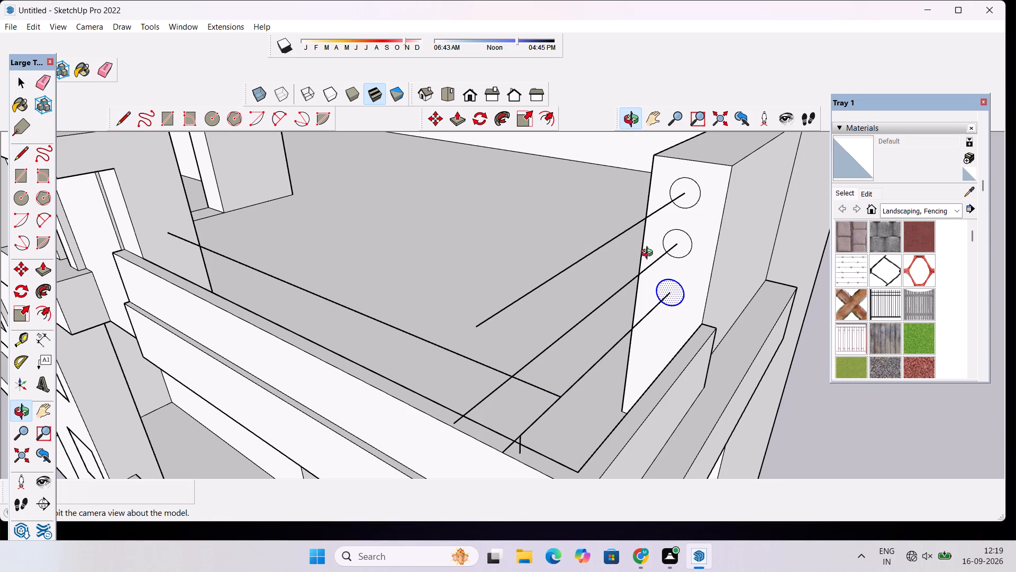
Draw a vertical line about 3' 8" long from the bottom path's corner point up to the middle path line.
left_click_drag(648, 256, 586, 262)
scroll(584, 263, "down", 3)
left_click_drag(474, 334, 545, 327)
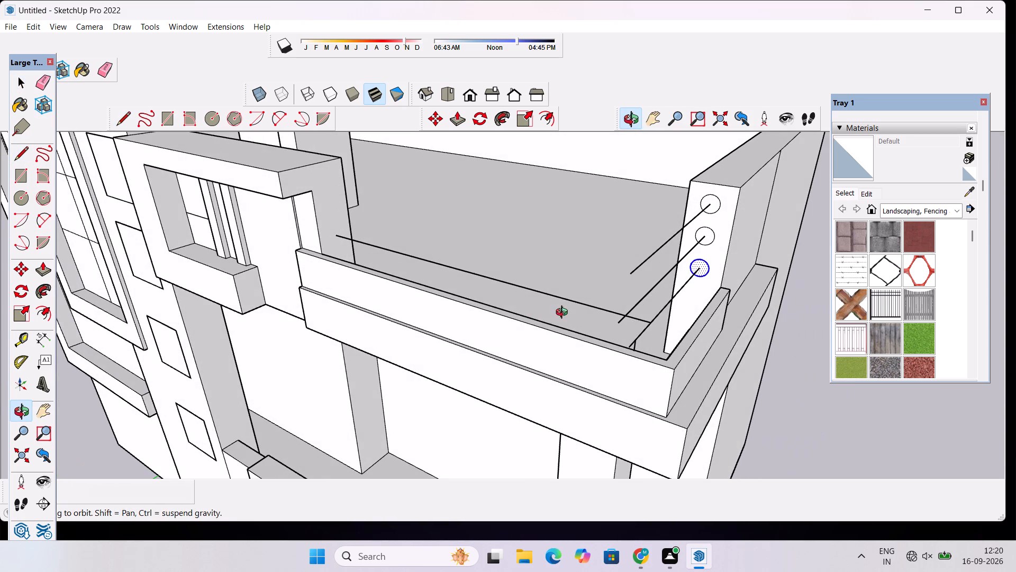
scroll(520, 343, "down", 3)
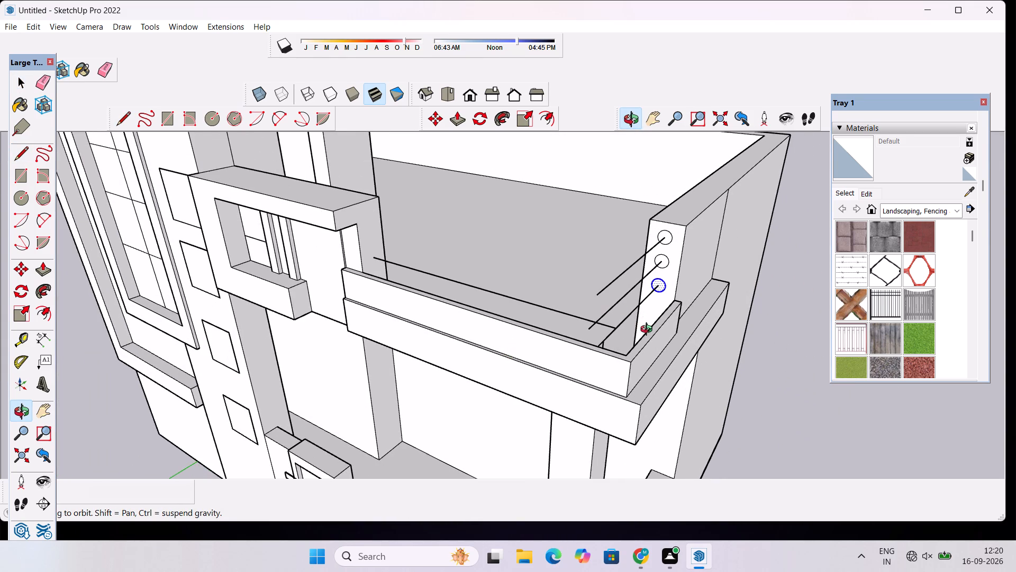
scroll(649, 330, "up", 3)
left_click_drag(649, 330, 561, 354, "shift")
scroll(520, 361, "up", 3, "shift")
left_click_drag(516, 345, 525, 377, "shift")
scroll(525, 377, "up", 1)
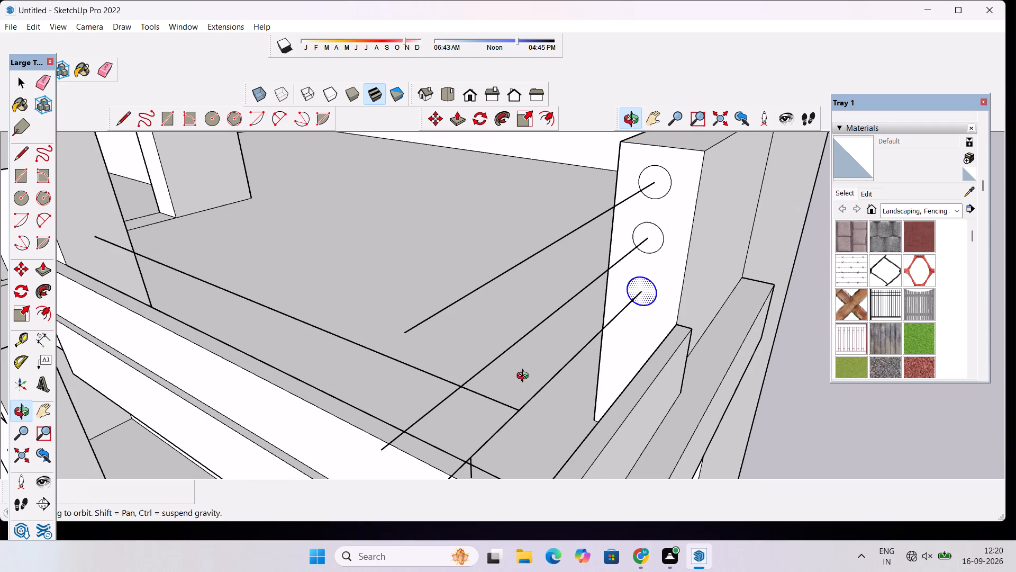
key("l")
left_click(516, 412)
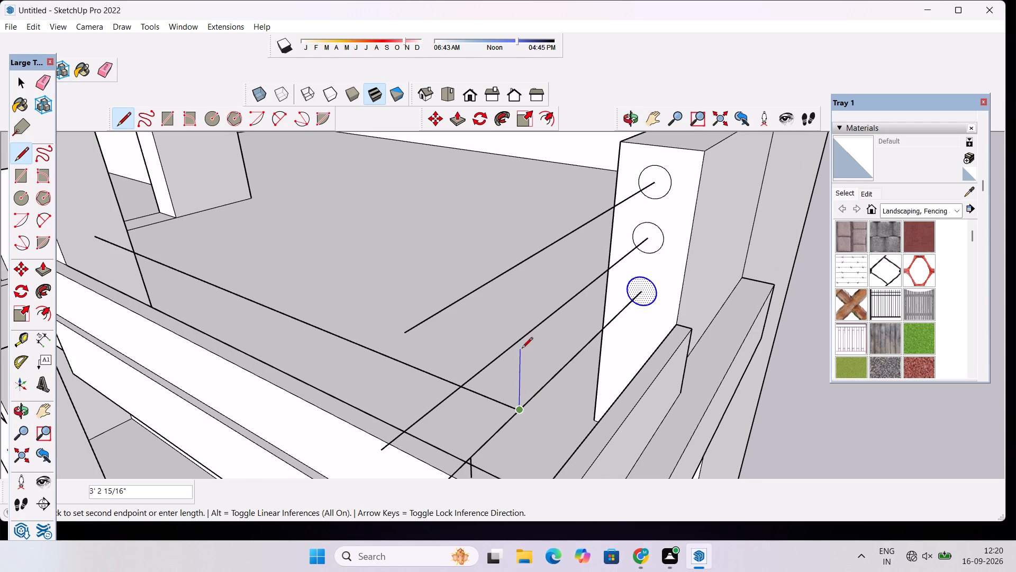
left_click(528, 341)
key("space")
Continue the vertical line about 3' 6" along the blue axis from the middle path line up to the top path line.
scroll(475, 329, "up", 3)
scroll(597, 224, "down", 2)
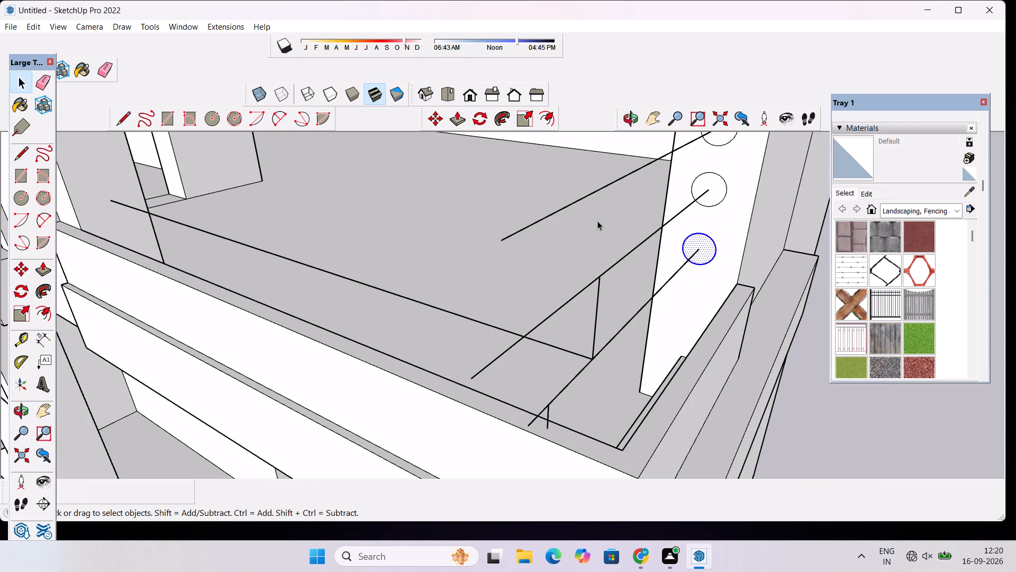
left_click(632, 115)
left_click_drag(571, 308, 696, 307)
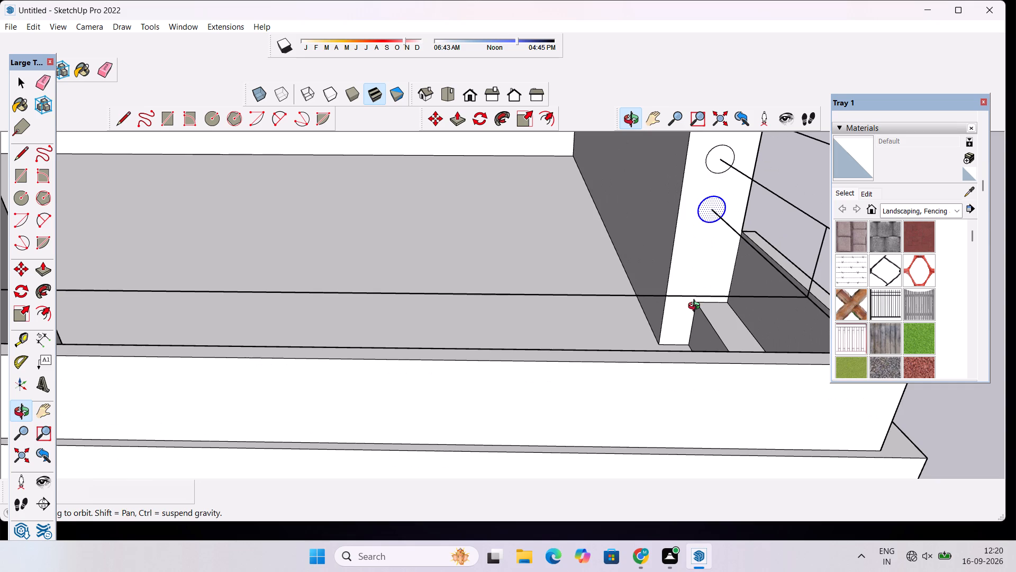
scroll(598, 307, "down", 2)
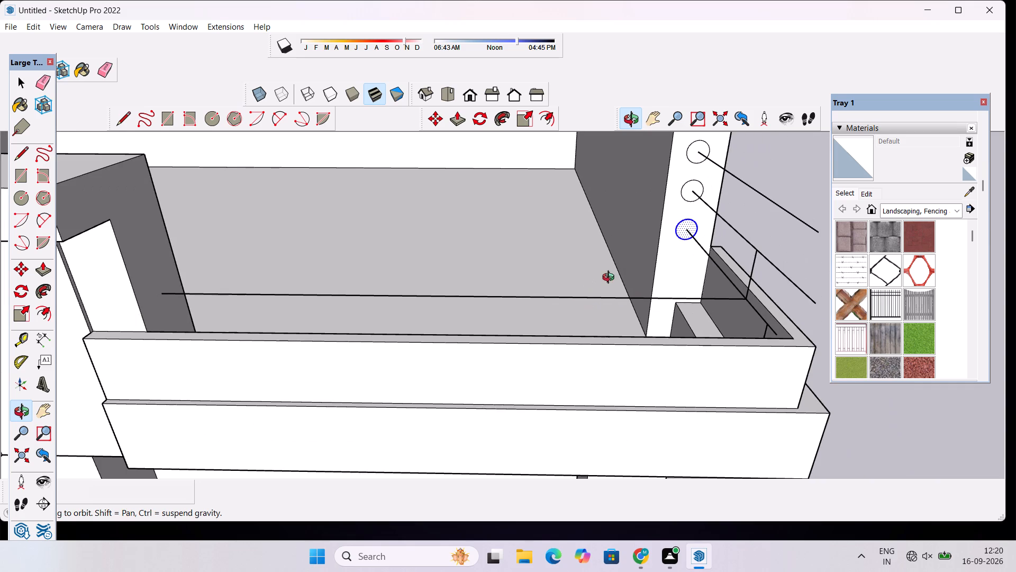
left_click_drag(632, 273, 479, 308, "shift")
scroll(485, 310, "up", 3)
left_click_drag(508, 334, 573, 342)
scroll(598, 327, "up", 4)
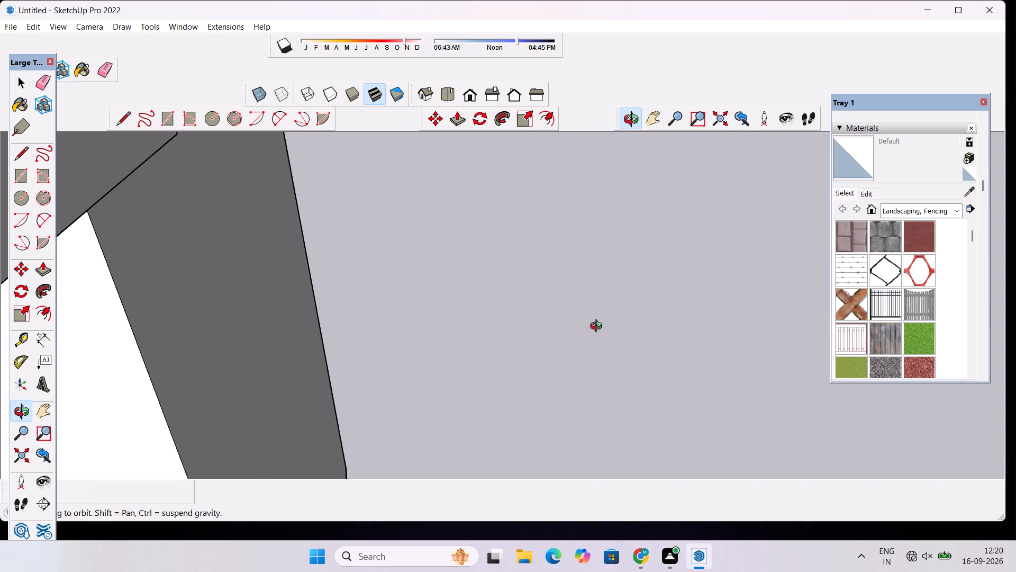
scroll(564, 329, "down", 6)
scroll(548, 342, "up", 2)
left_click_drag(552, 345, 672, 342)
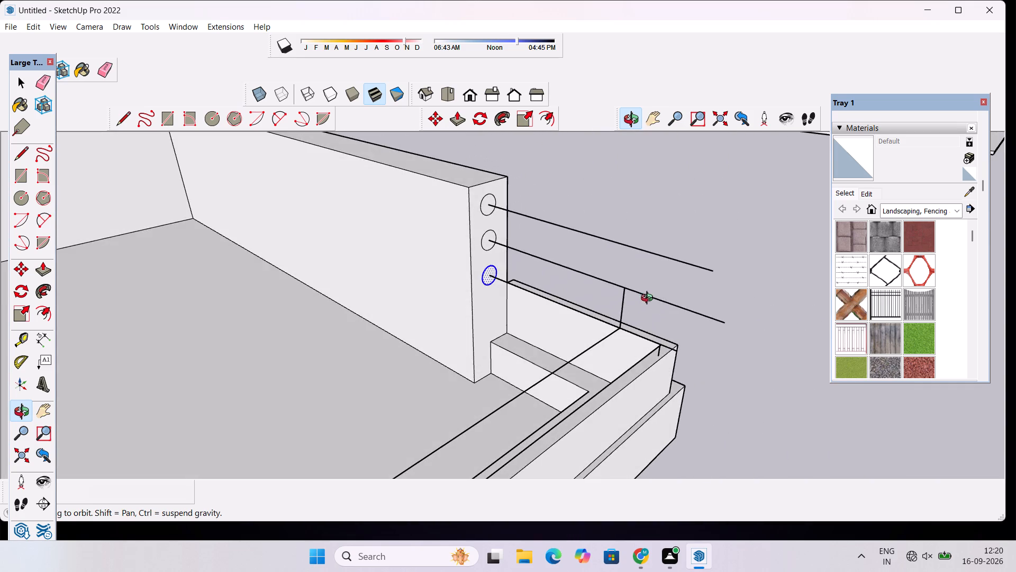
scroll(645, 290, "up", 5)
scroll(645, 290, "down", 4)
left_click_drag(620, 296, 618, 312)
scroll(609, 312, "up", 3, "shift")
scroll(608, 311, "down", 3, "shift")
key("l")
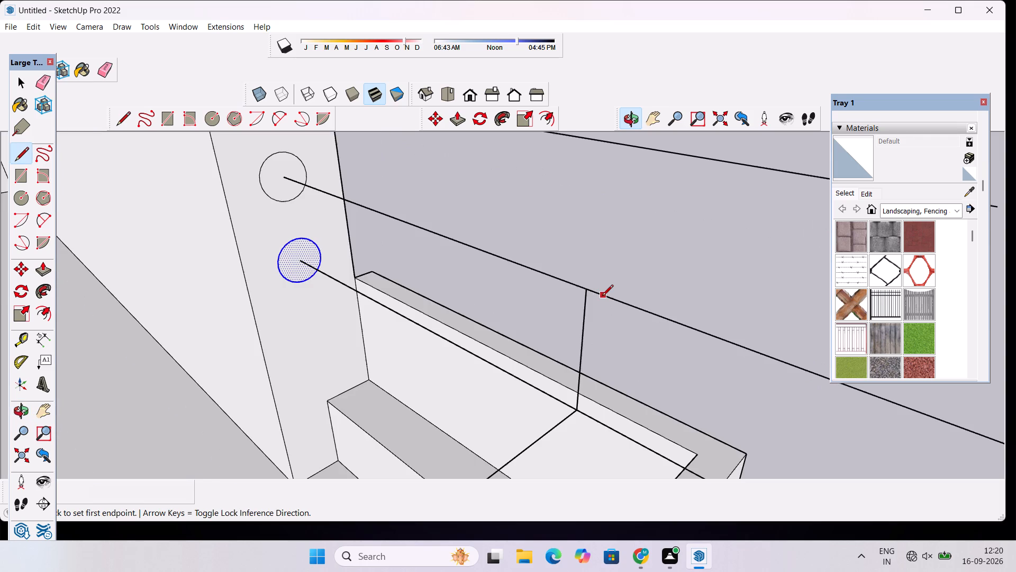
left_click(585, 292)
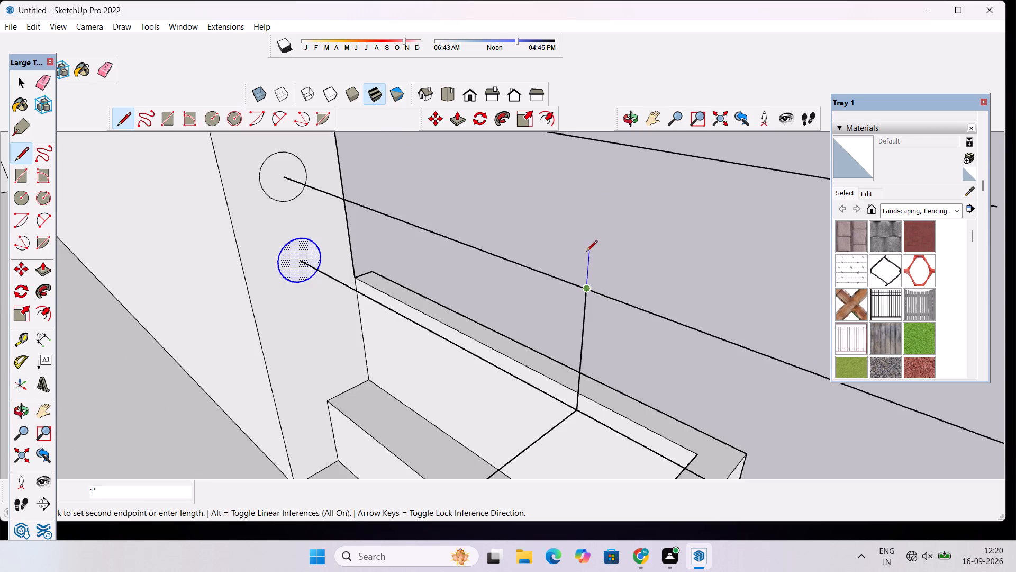
scroll(586, 233, "down", 3)
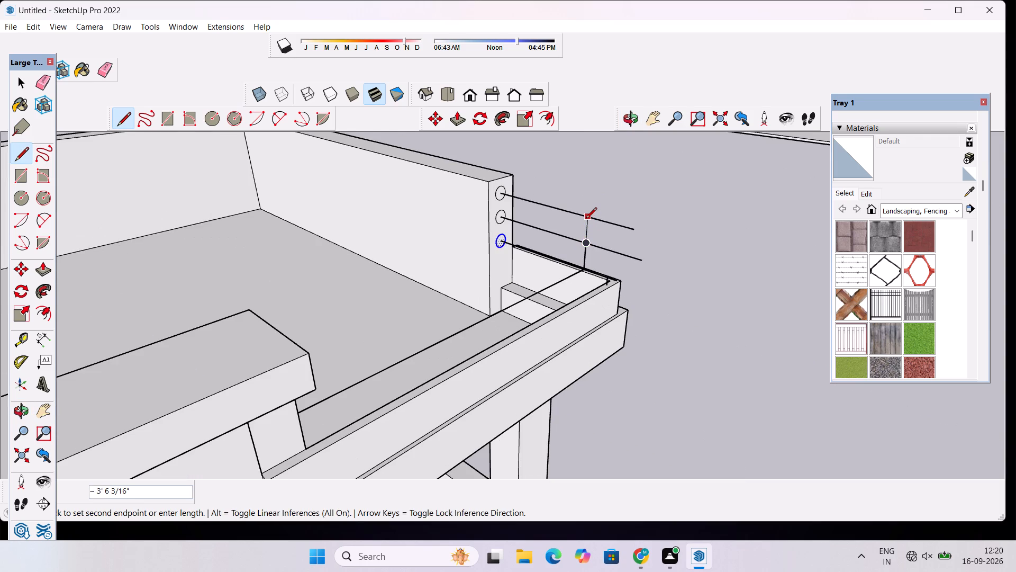
scroll(586, 219, "up", 4)
scroll(586, 217, "down", 3)
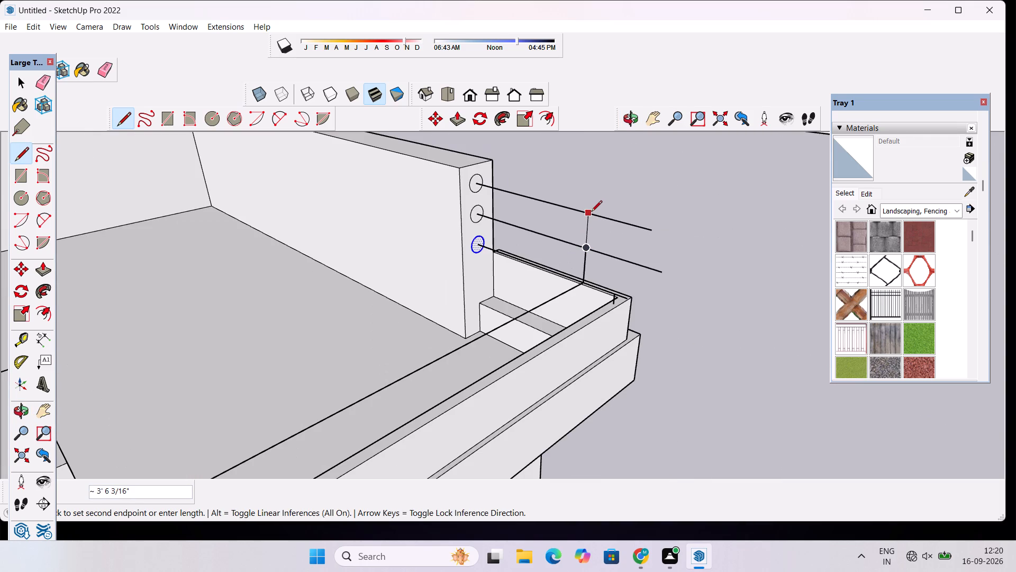
left_click(591, 209)
key("space")
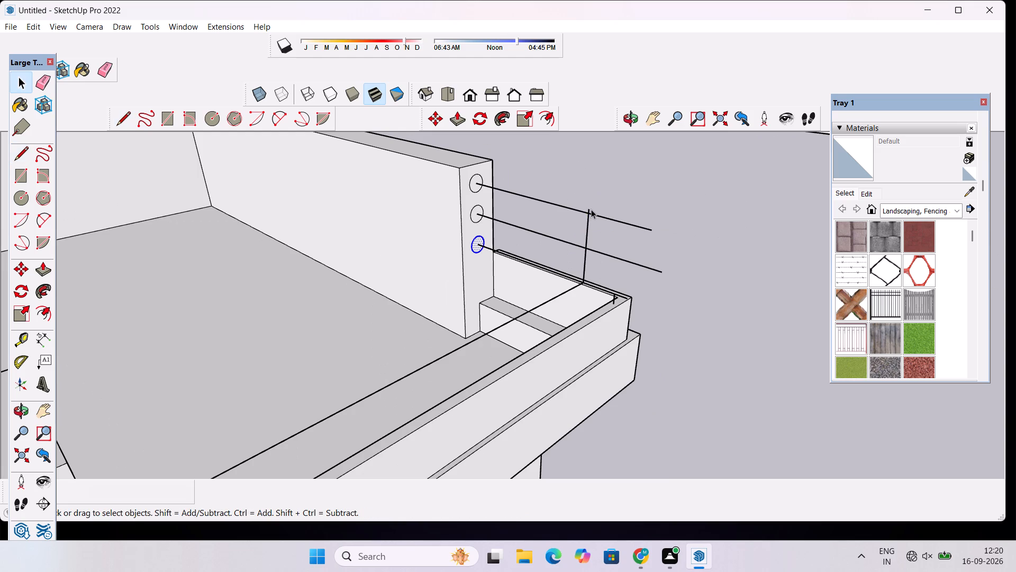
Erase the top and middle path lines, plus the bottom path line between its circle and the corner point.
left_click(628, 119)
left_click_drag(632, 186, 522, 224)
left_click_drag(583, 247, 527, 262)
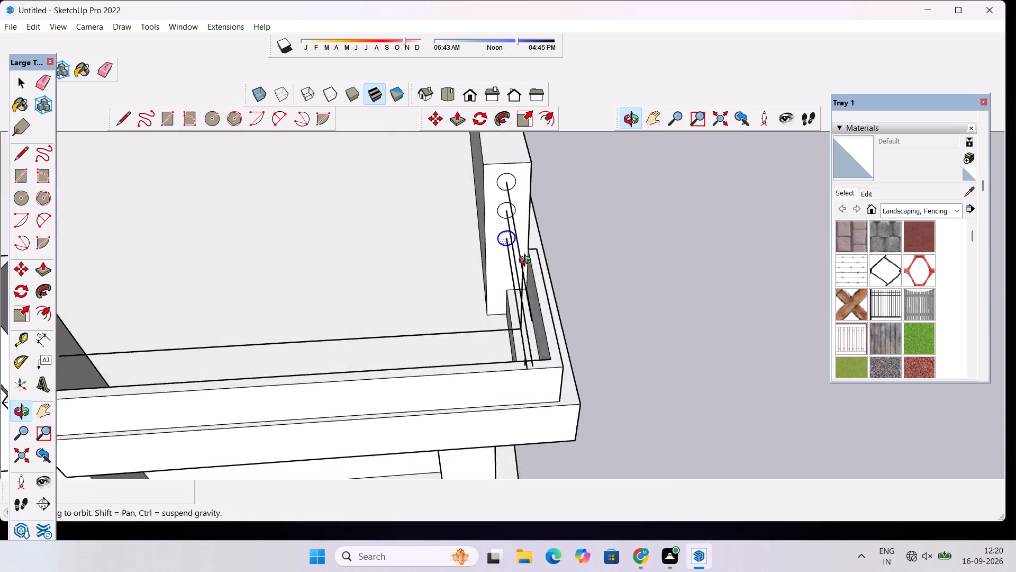
left_click_drag(527, 262, 487, 270)
scroll(486, 260, "up", 2)
left_click_drag(572, 275, 632, 269)
scroll(585, 255, "up", 3)
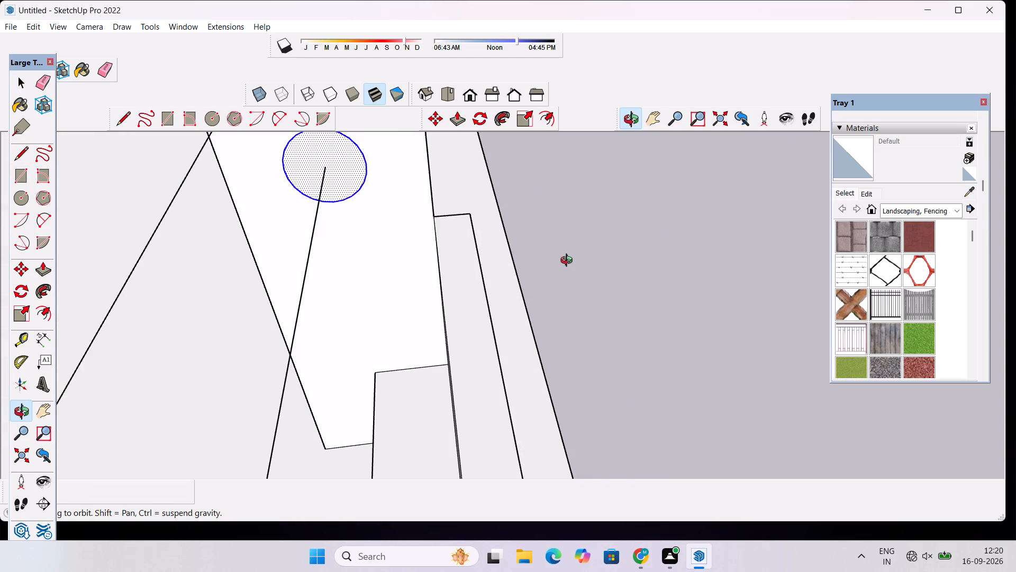
scroll(568, 262, "down", 3)
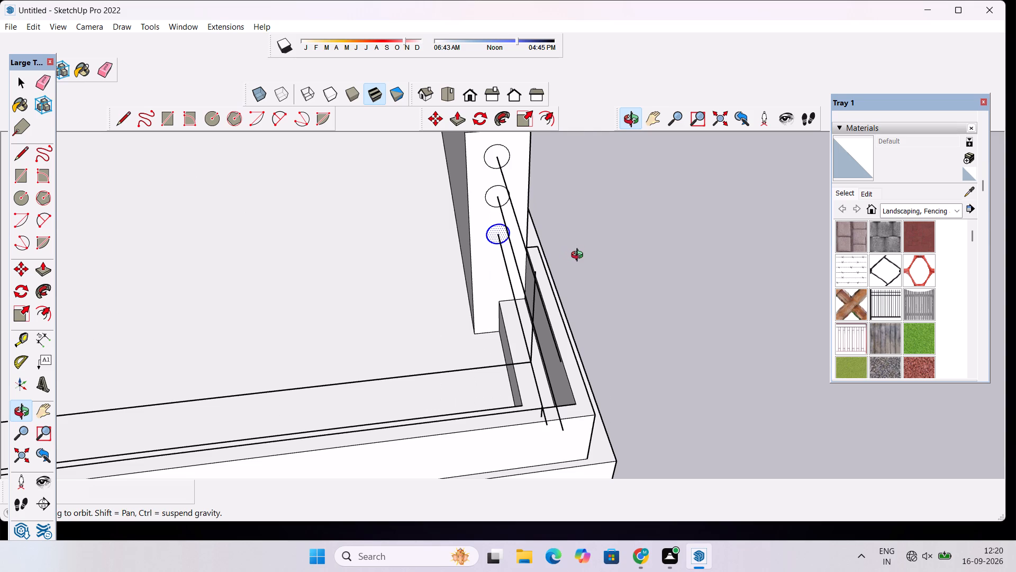
left_click_drag(586, 269, 531, 284)
scroll(515, 281, "down", 1)
left_click_drag(487, 296, 701, 255)
key("space")
key("e")
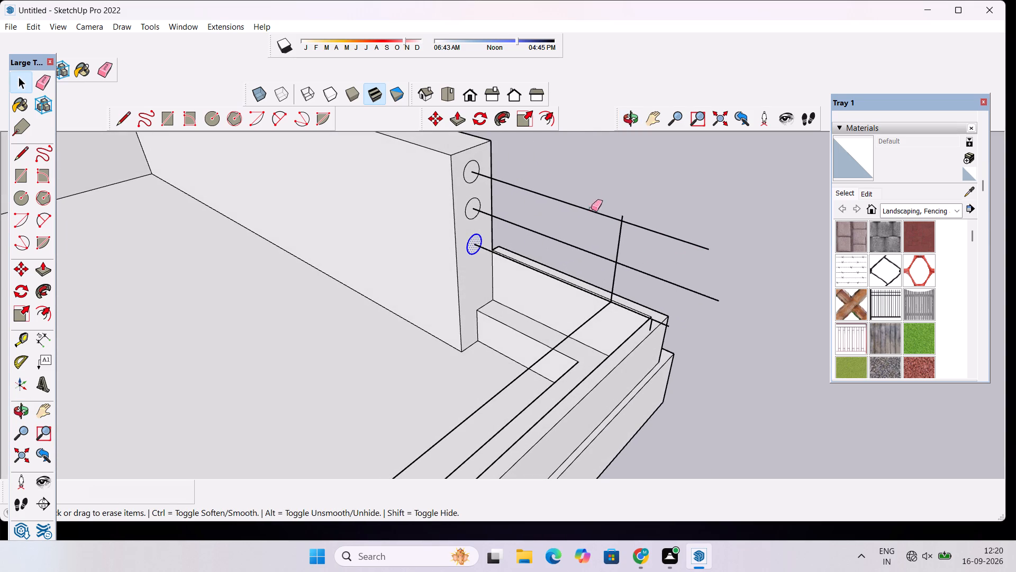
left_click_drag(586, 201, 574, 245)
scroll(570, 215, "down", 2)
scroll(569, 224, "up", 3)
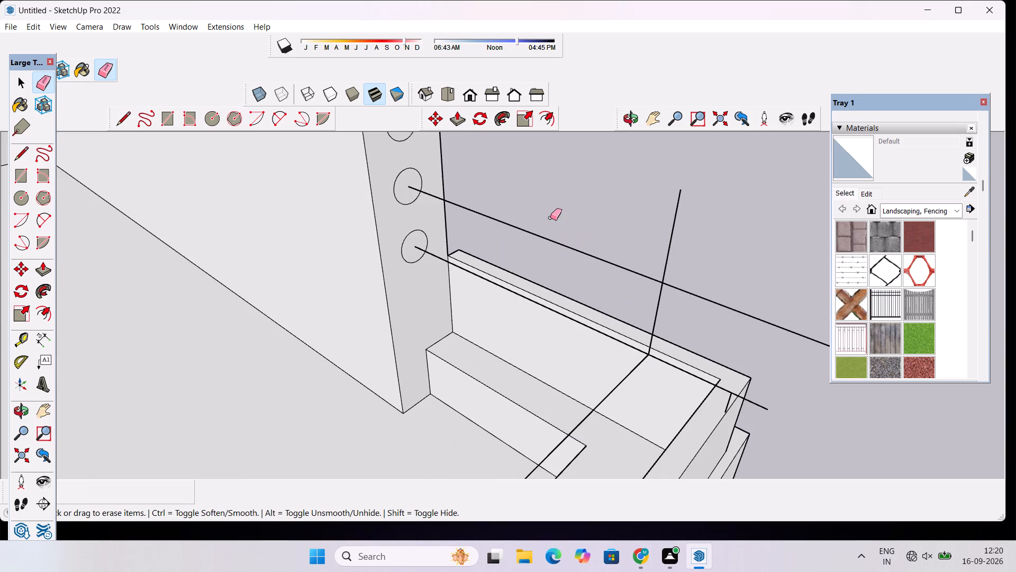
left_click_drag(550, 215, 547, 238)
scroll(547, 238, "down", 4)
scroll(514, 264, "up", 11)
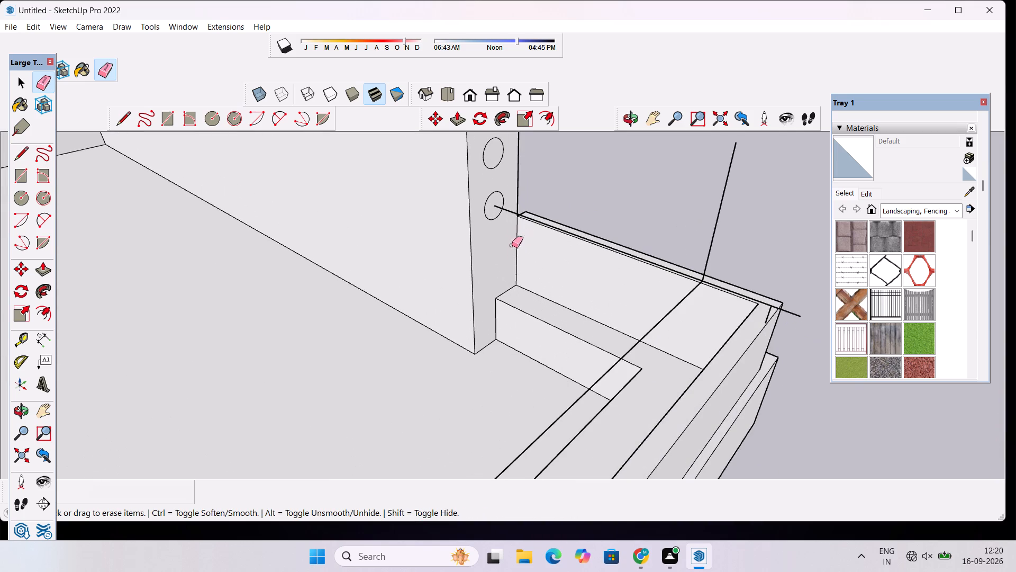
left_click_drag(506, 193, 509, 208)
scroll(509, 208, "down", 8)
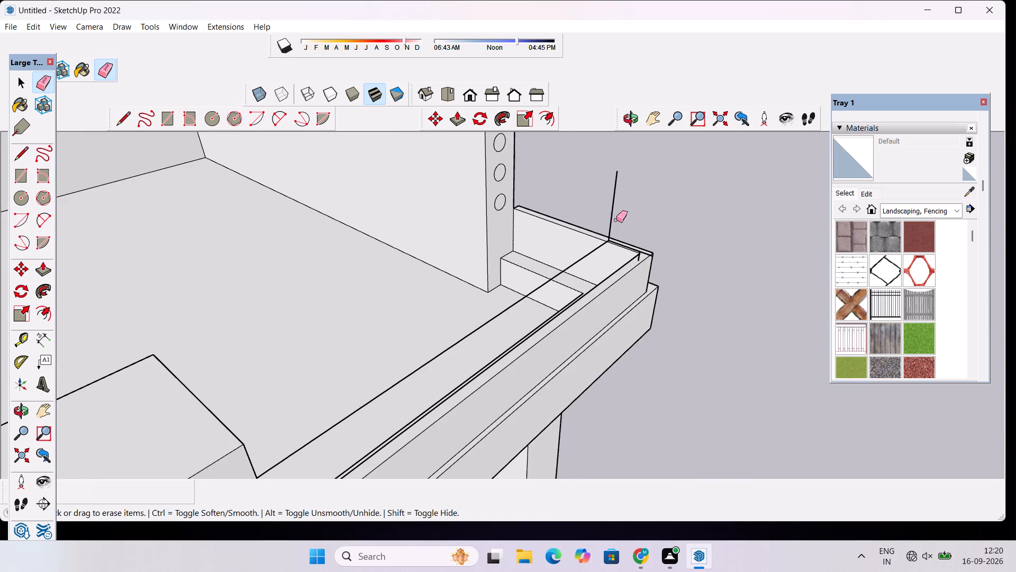
Draw a line about 15' 1/2" long from the bottom path's corner point to the bottom circle's centre.
left_click(632, 118)
left_click_drag(637, 185, 524, 203)
scroll(522, 203, "up", 3)
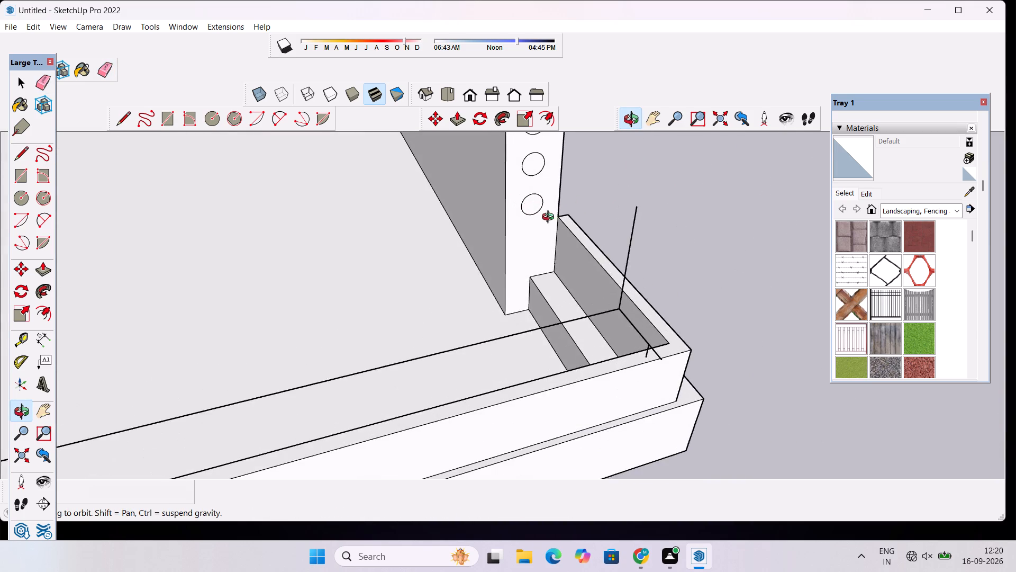
left_click_drag(563, 235, 506, 234)
left_click_drag(600, 332, 723, 343)
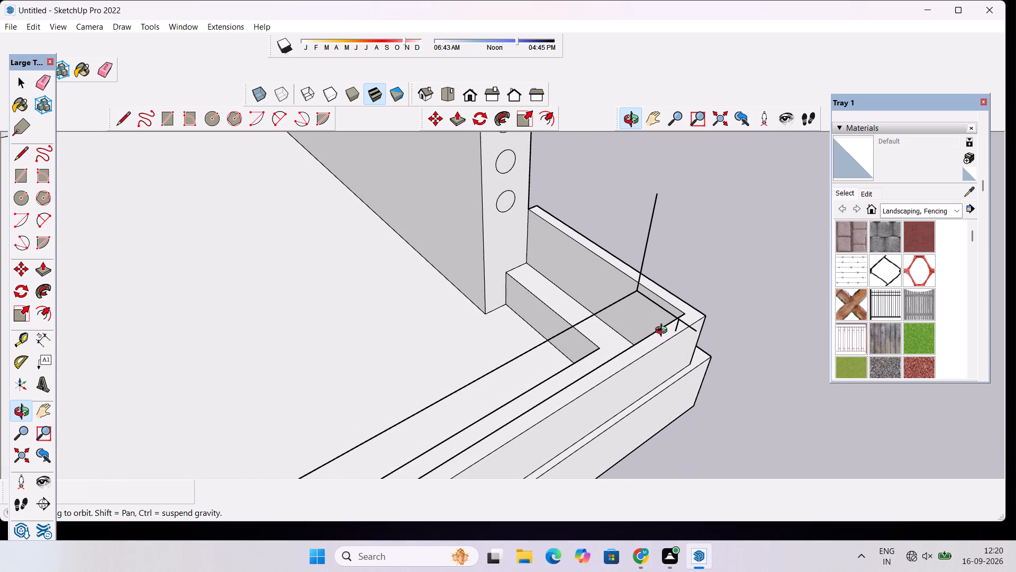
scroll(628, 321, "up", 2)
key("l")
left_click(639, 284)
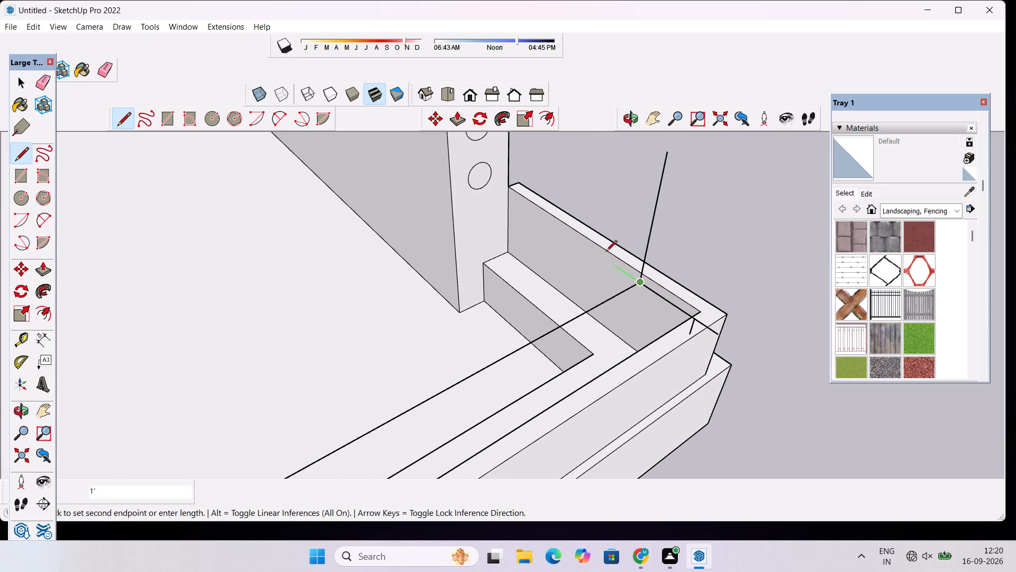
left_click(481, 174)
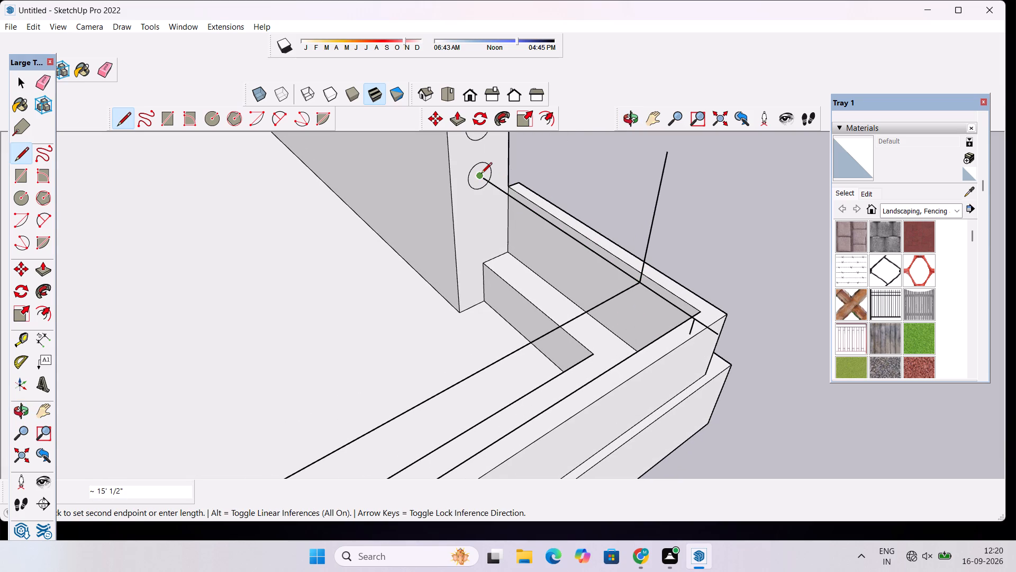
key("space")
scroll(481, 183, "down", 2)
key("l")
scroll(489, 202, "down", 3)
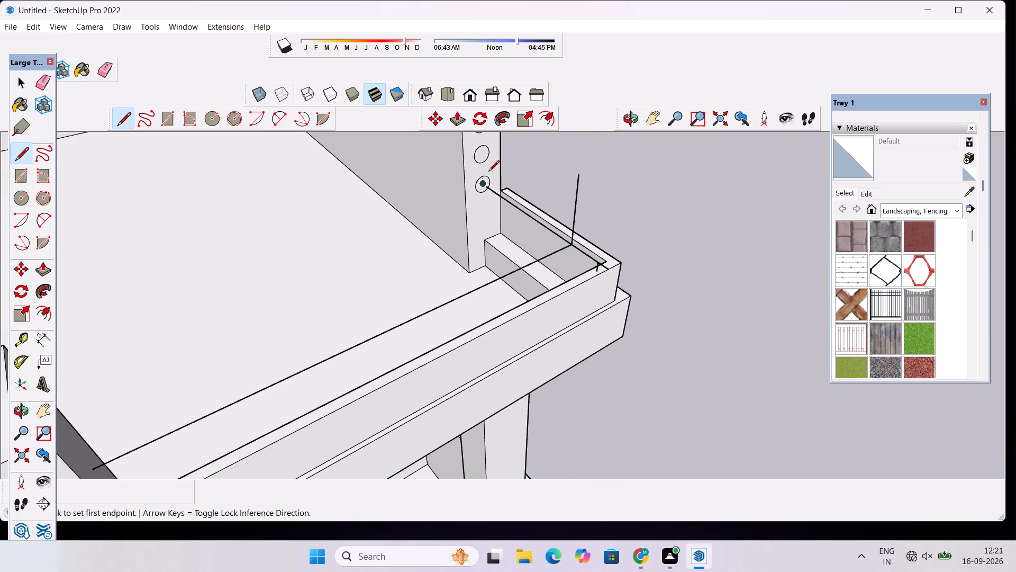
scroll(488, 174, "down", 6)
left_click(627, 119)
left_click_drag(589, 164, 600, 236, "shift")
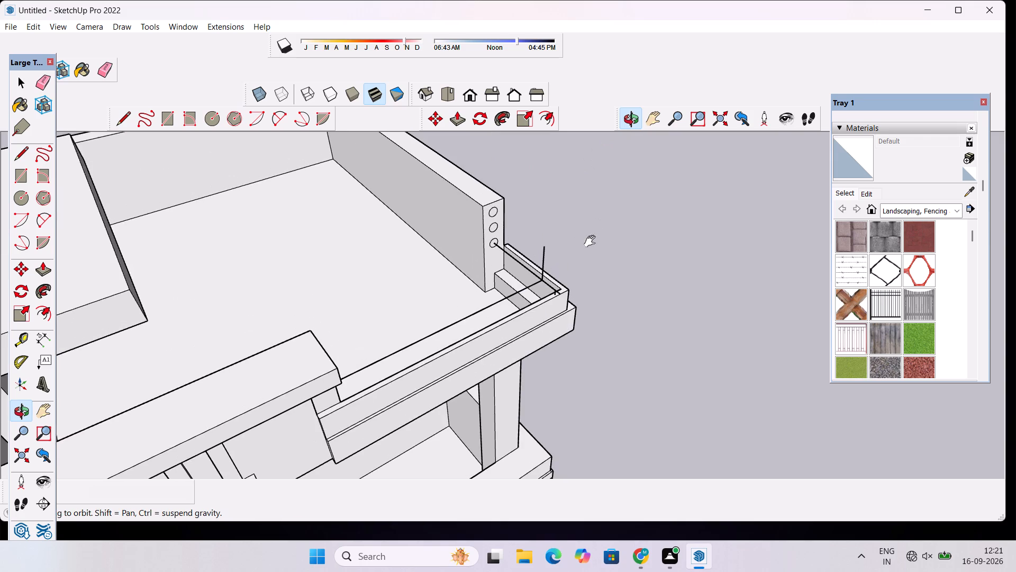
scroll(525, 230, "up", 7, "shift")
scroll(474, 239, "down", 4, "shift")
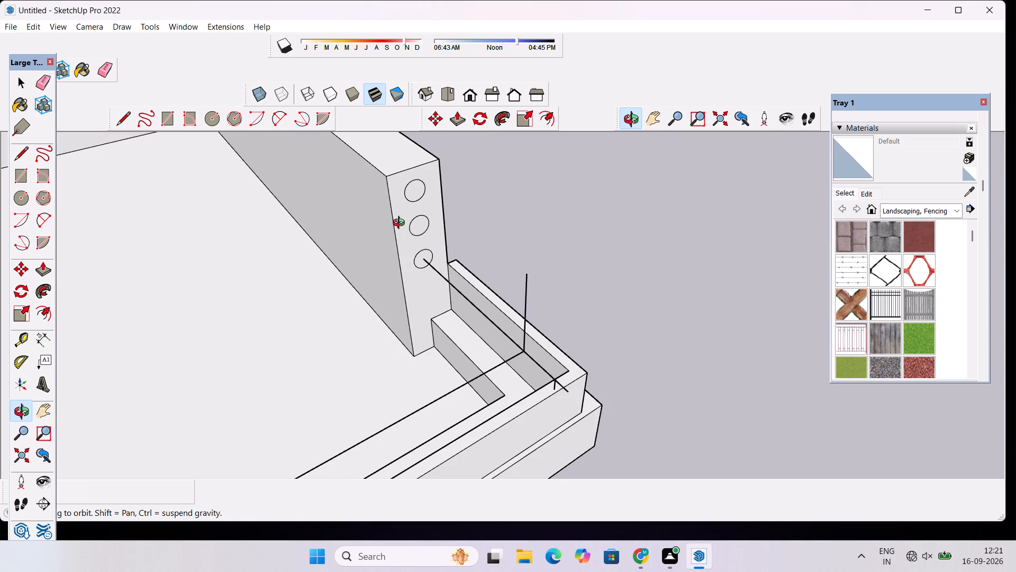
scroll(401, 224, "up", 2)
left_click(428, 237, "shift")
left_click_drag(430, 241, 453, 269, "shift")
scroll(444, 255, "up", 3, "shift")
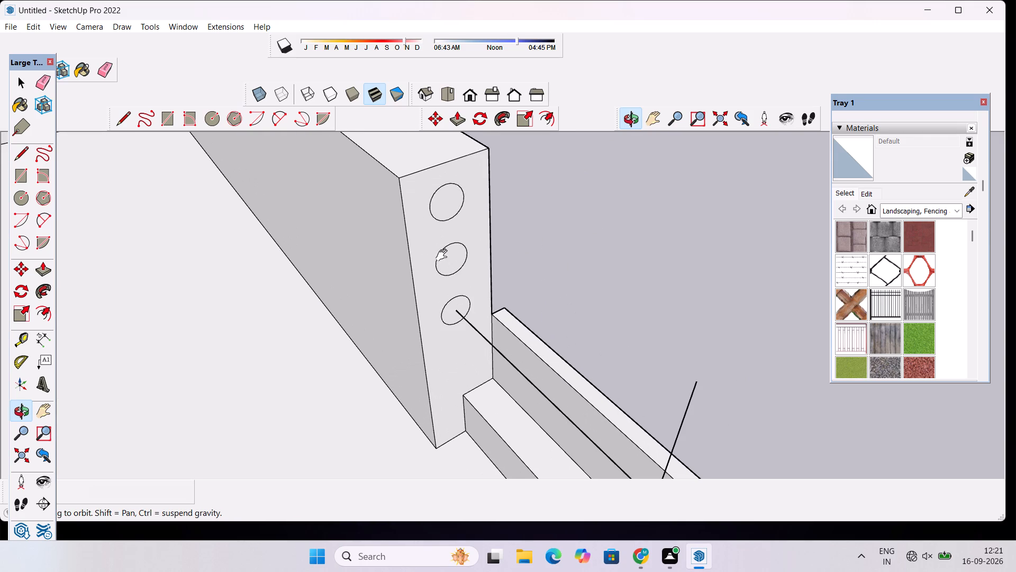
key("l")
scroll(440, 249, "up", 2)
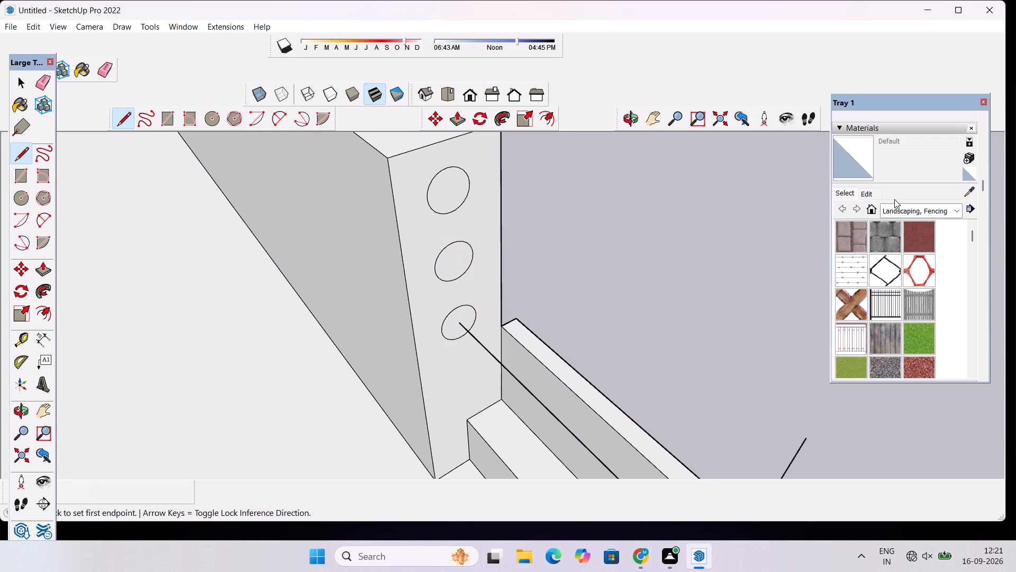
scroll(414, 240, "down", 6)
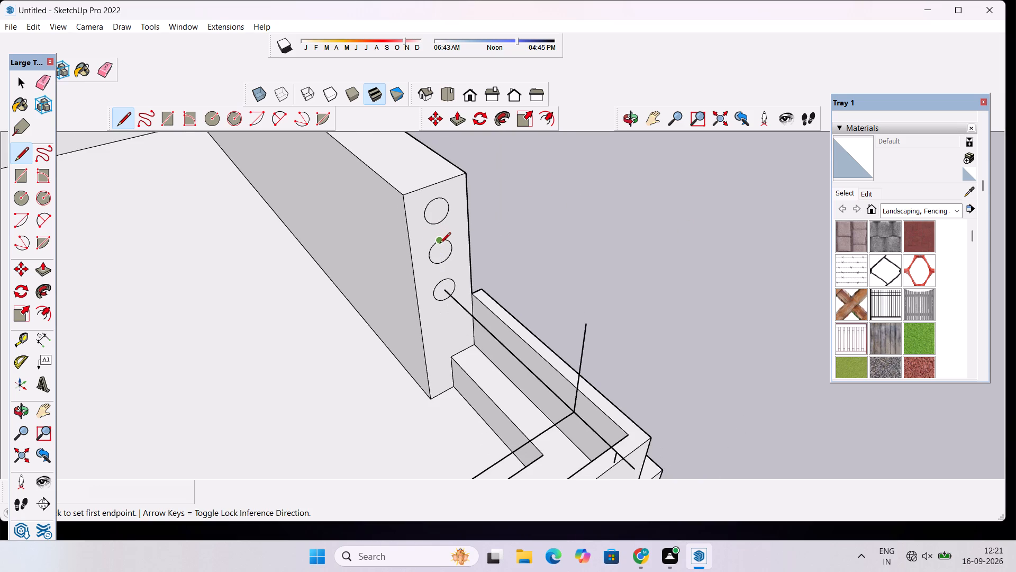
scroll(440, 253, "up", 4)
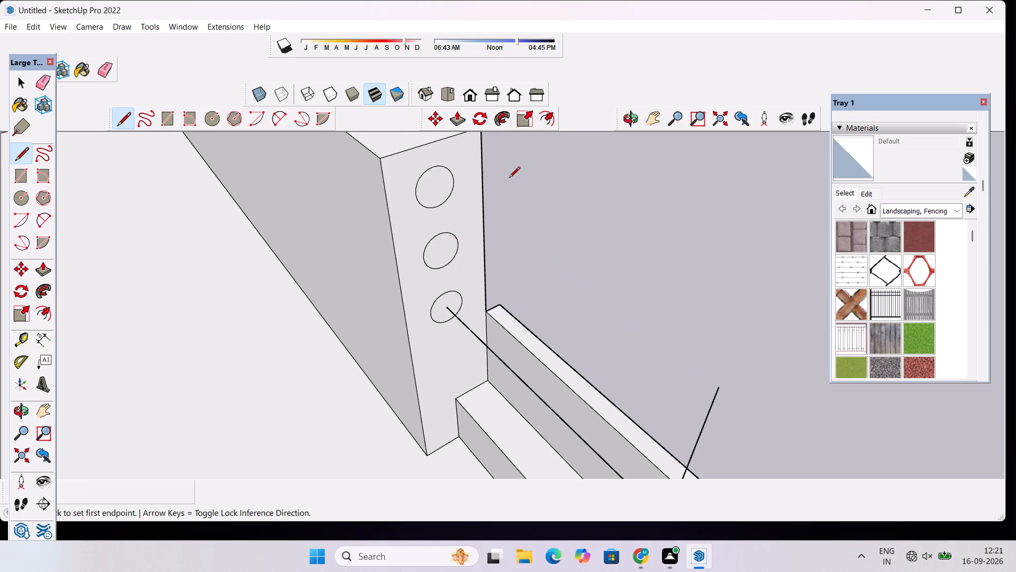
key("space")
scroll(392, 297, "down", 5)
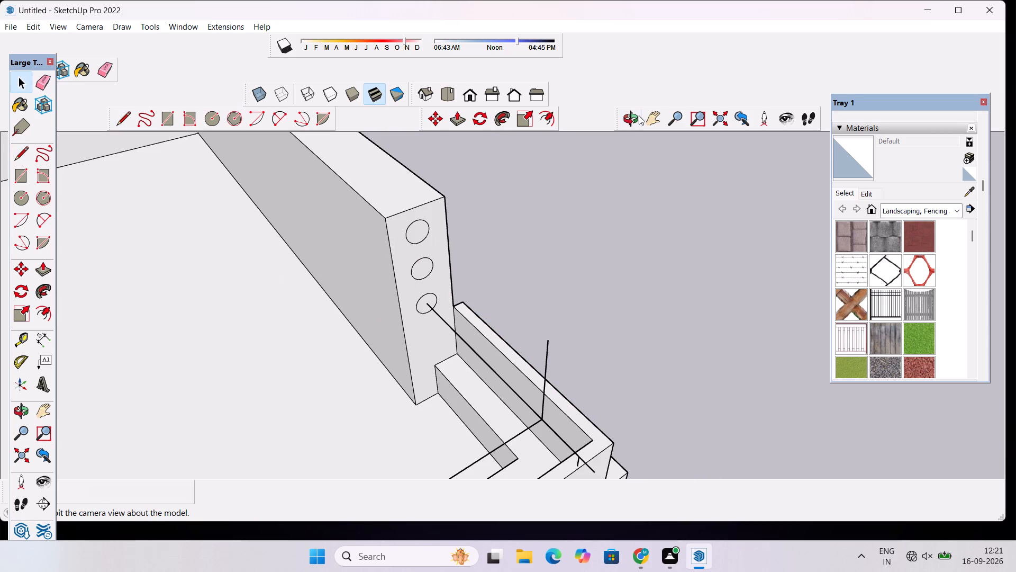
Draw a line about 15' 1/2" long from the middle circle's centre to the middle endpoint on the vertical corner line.
left_click(636, 118)
left_click_drag(622, 269, 500, 239)
left_click_drag(441, 235, 465, 288)
scroll(461, 289, "up", 3)
left_click_drag(498, 296, 433, 255)
scroll(432, 255, "down", 5)
left_click_drag(449, 281, 601, 234)
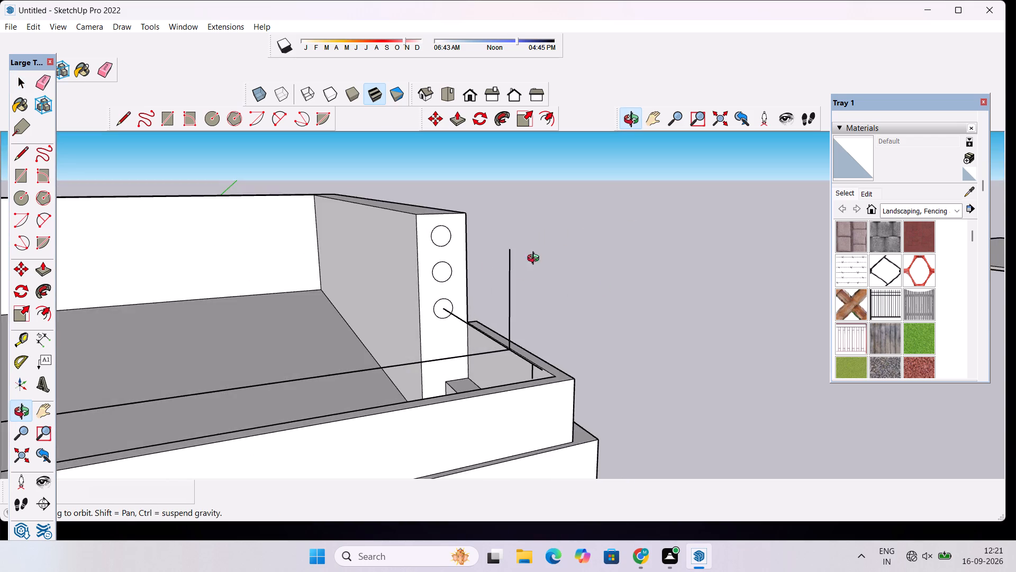
scroll(484, 267, "up", 3)
scroll(450, 261, "down", 3)
left_click_drag(455, 271, 473, 297)
left_click_drag(462, 292, 459, 266, "shift")
key("l")
scroll(416, 276, "up", 1)
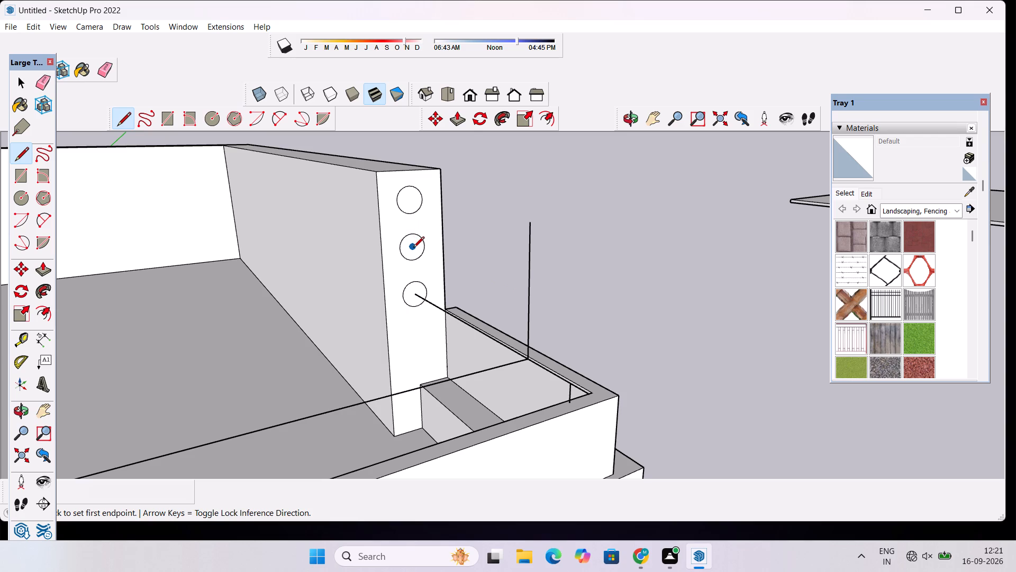
left_click(413, 248)
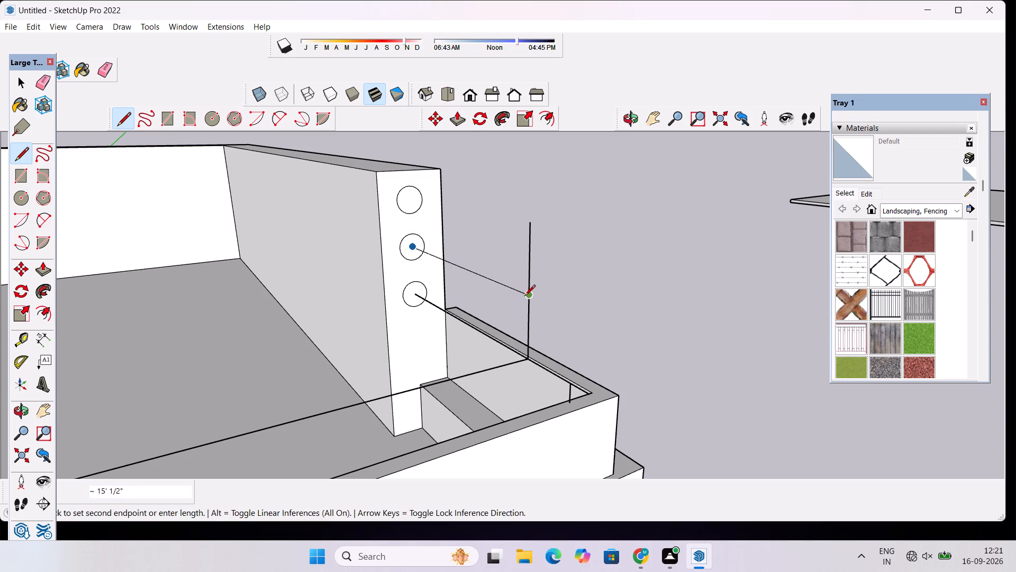
scroll(520, 294, "up", 4)
scroll(520, 294, "down", 3)
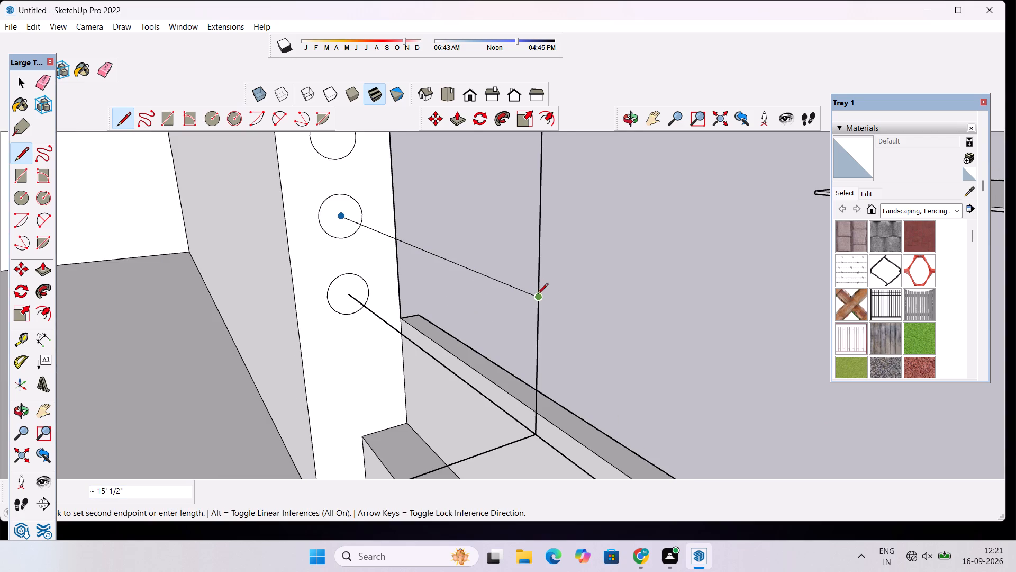
left_click(539, 298)
key("space")
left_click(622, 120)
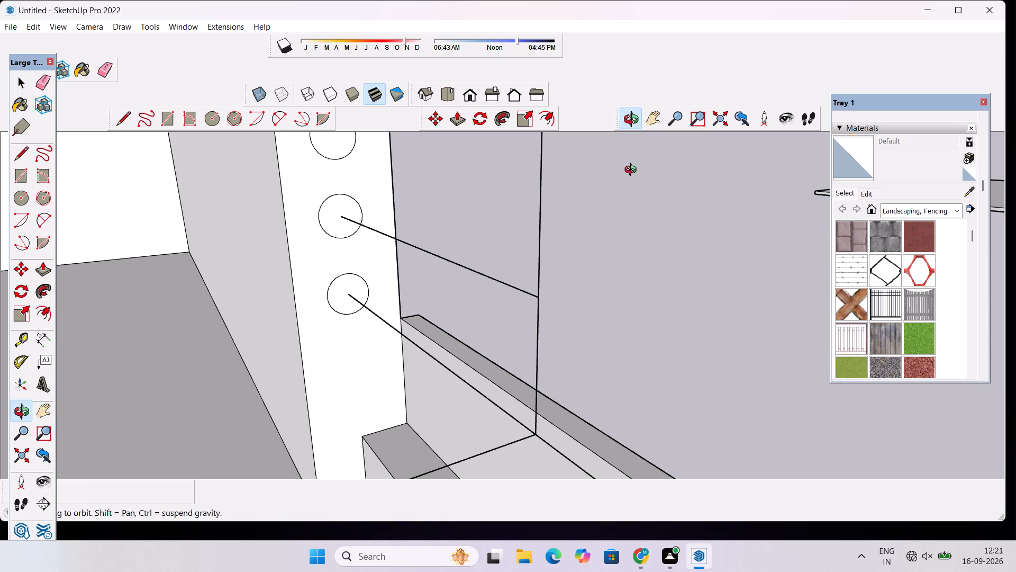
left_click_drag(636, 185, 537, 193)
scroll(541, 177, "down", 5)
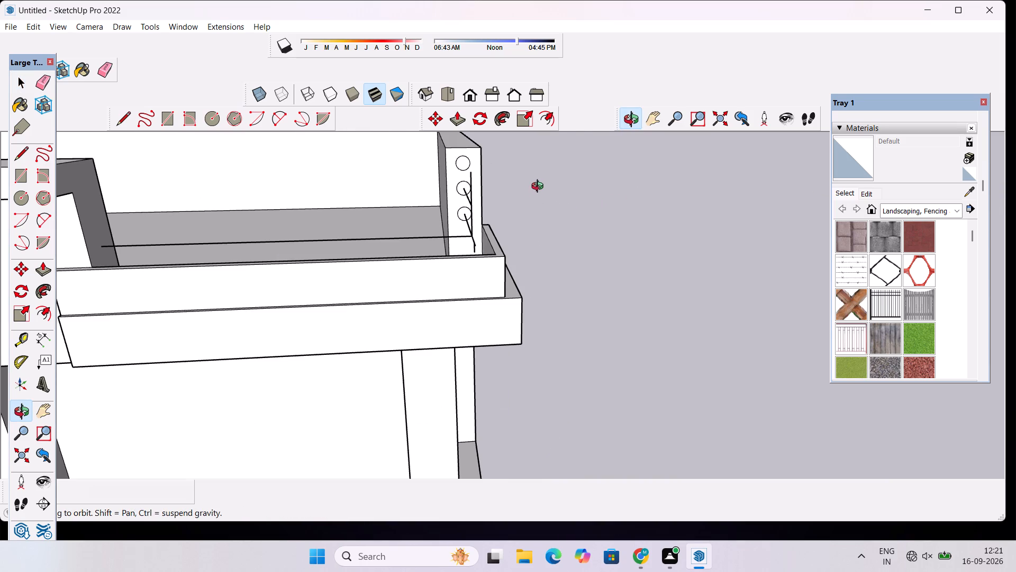
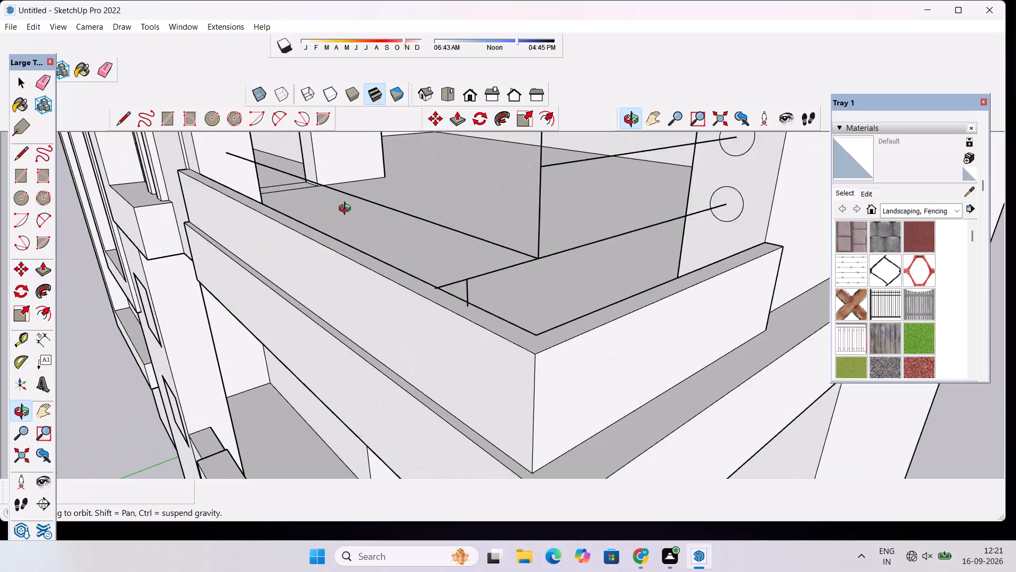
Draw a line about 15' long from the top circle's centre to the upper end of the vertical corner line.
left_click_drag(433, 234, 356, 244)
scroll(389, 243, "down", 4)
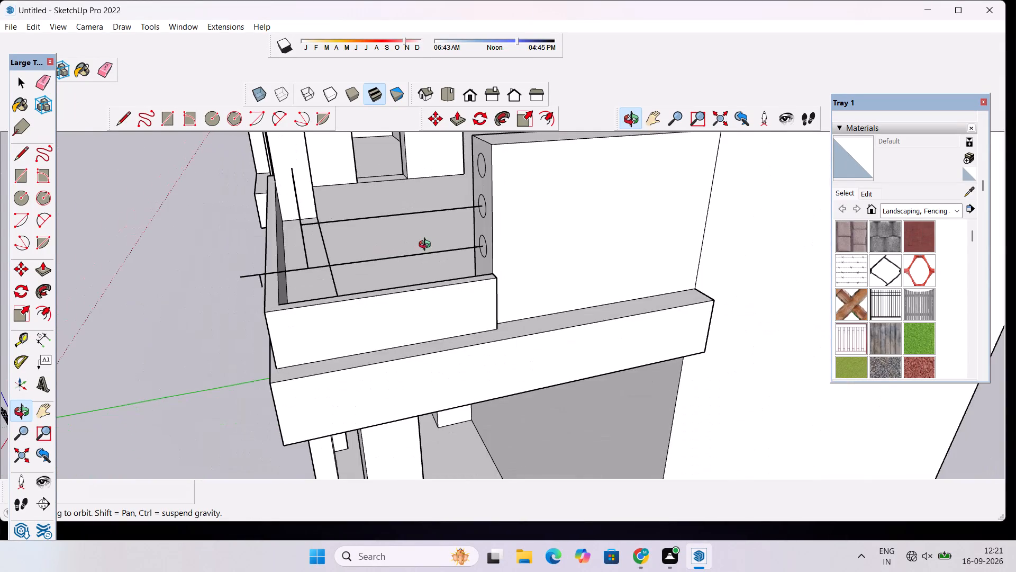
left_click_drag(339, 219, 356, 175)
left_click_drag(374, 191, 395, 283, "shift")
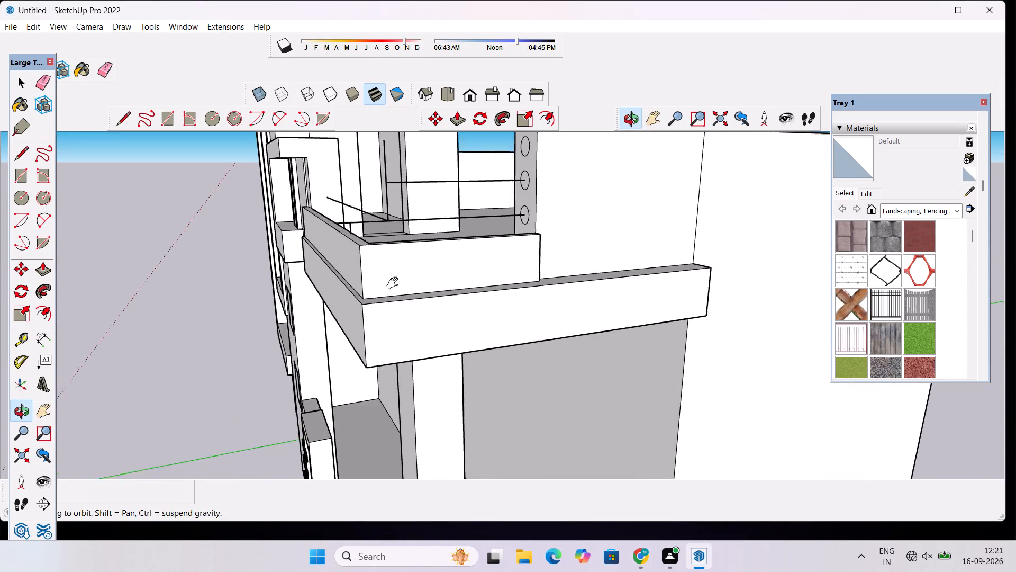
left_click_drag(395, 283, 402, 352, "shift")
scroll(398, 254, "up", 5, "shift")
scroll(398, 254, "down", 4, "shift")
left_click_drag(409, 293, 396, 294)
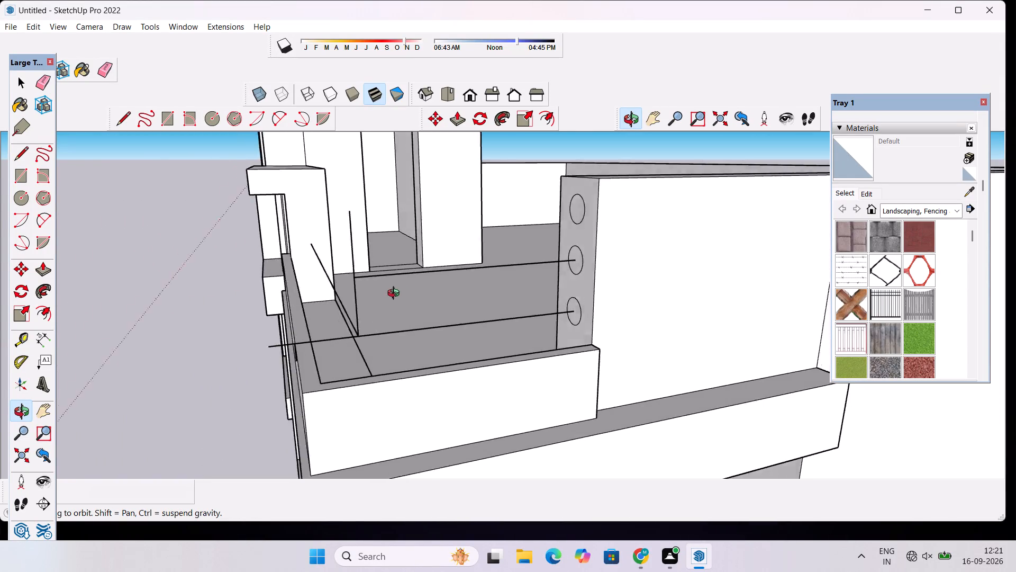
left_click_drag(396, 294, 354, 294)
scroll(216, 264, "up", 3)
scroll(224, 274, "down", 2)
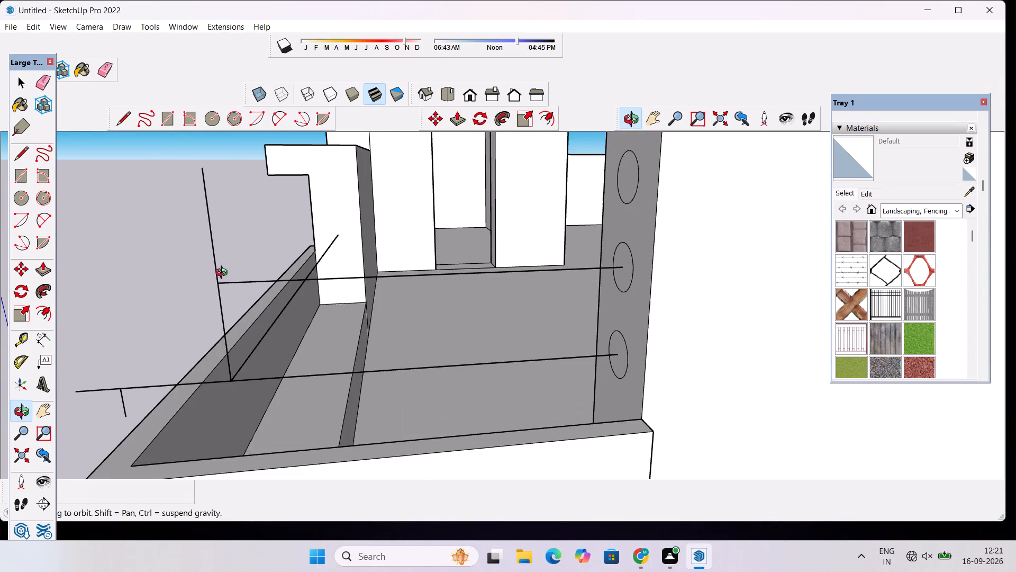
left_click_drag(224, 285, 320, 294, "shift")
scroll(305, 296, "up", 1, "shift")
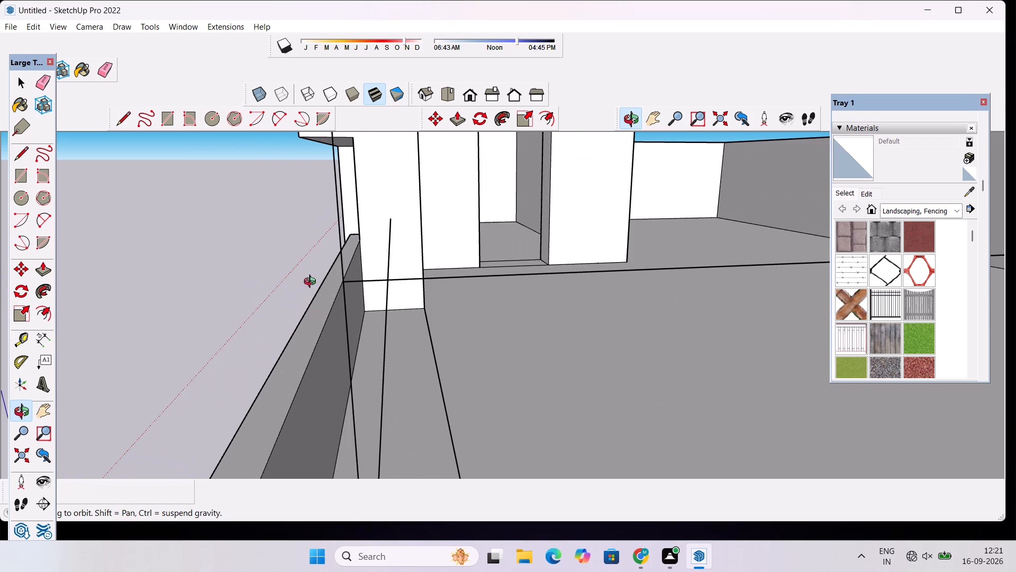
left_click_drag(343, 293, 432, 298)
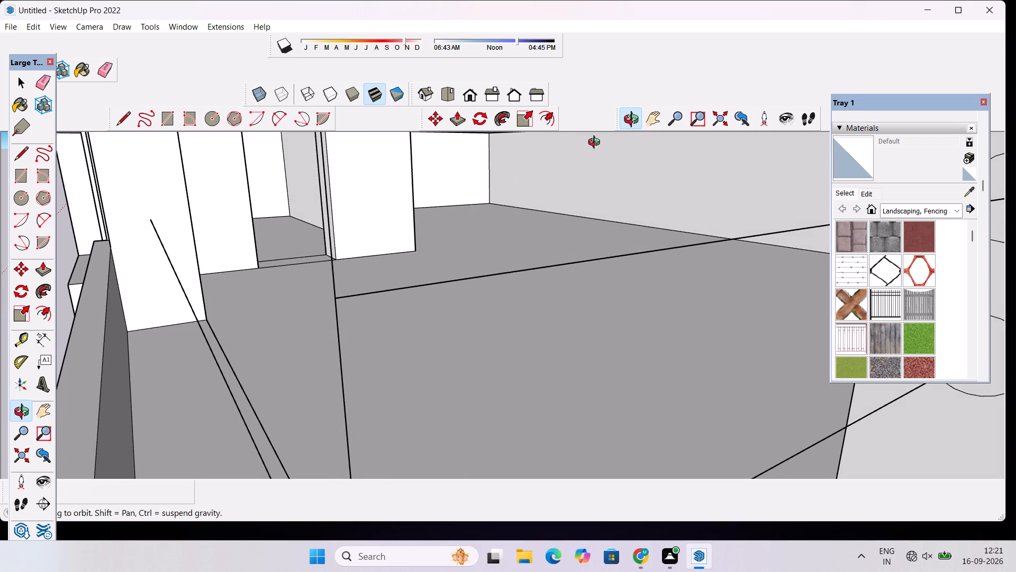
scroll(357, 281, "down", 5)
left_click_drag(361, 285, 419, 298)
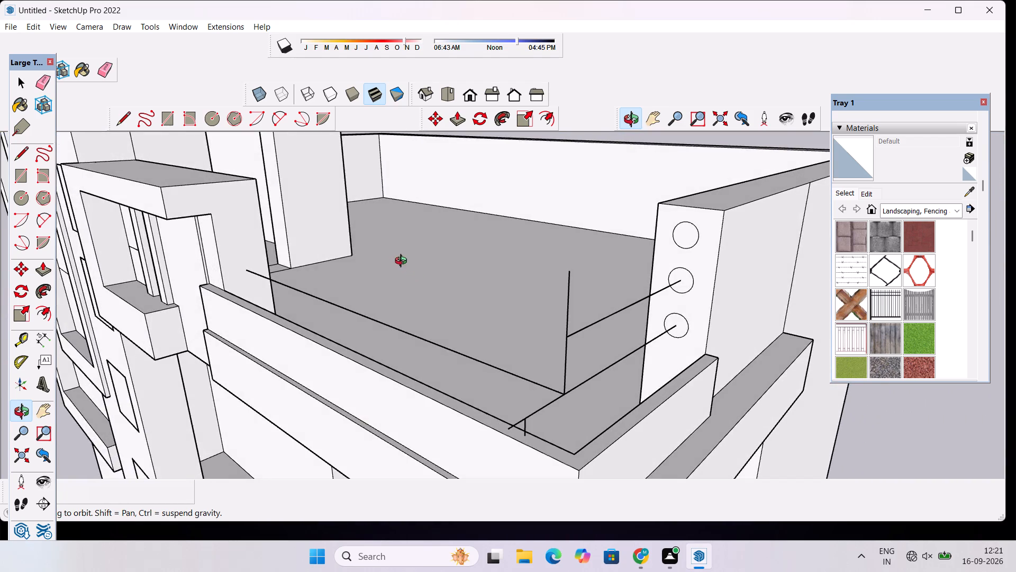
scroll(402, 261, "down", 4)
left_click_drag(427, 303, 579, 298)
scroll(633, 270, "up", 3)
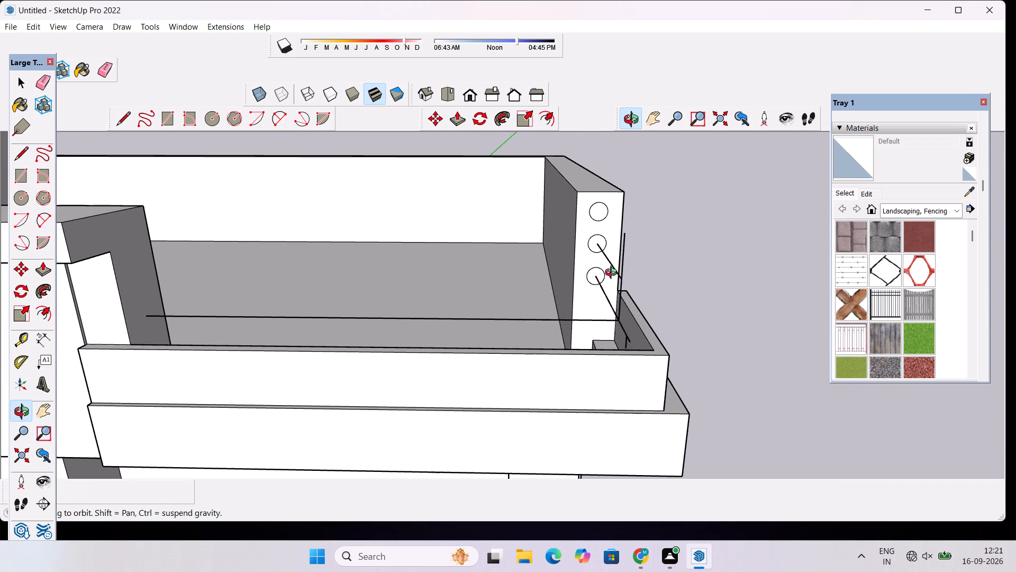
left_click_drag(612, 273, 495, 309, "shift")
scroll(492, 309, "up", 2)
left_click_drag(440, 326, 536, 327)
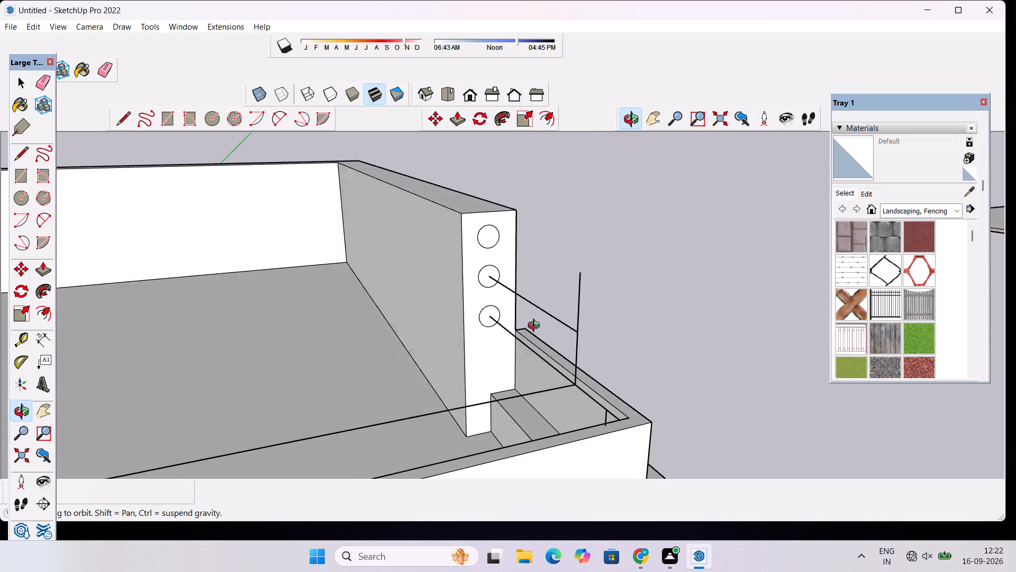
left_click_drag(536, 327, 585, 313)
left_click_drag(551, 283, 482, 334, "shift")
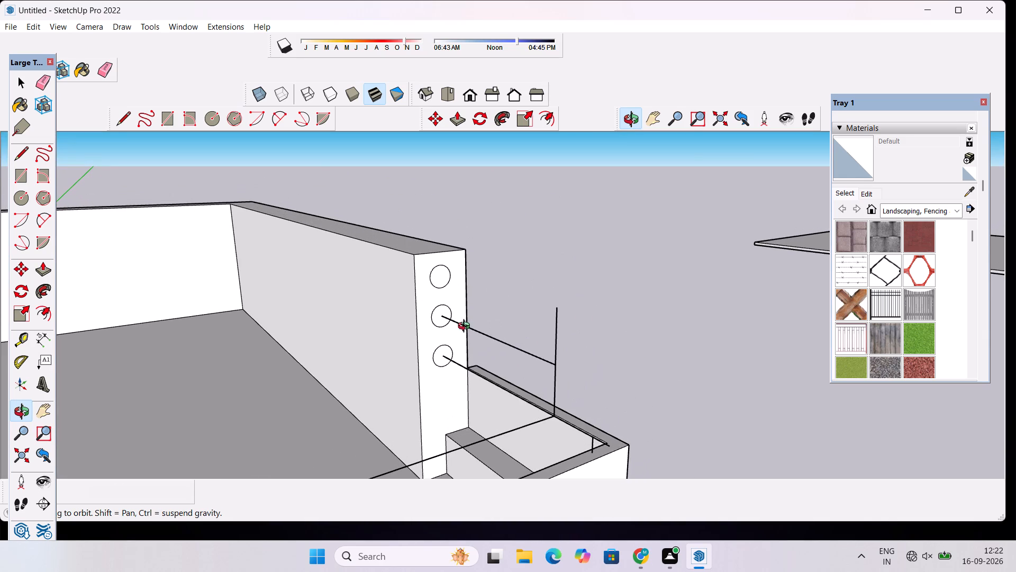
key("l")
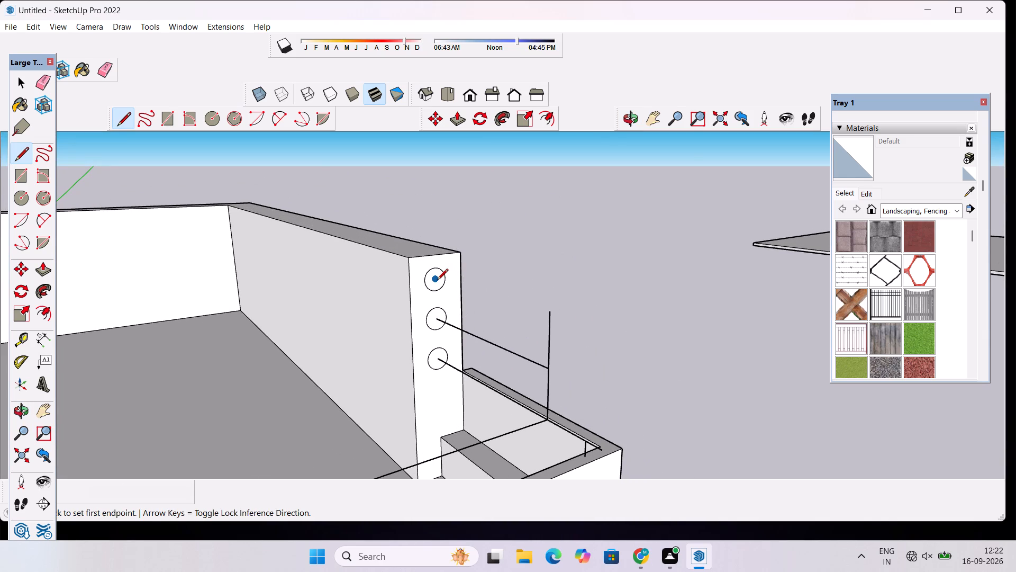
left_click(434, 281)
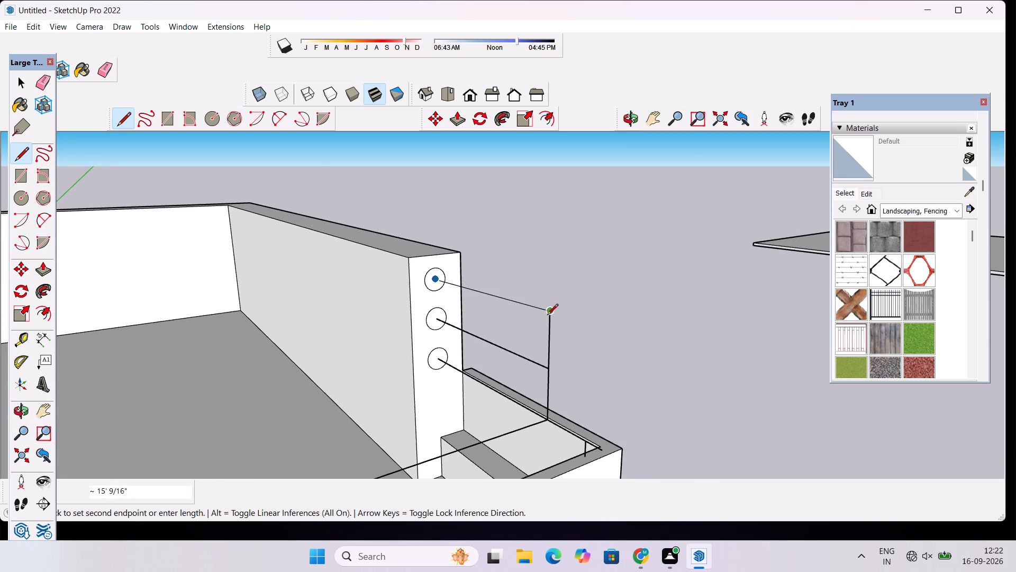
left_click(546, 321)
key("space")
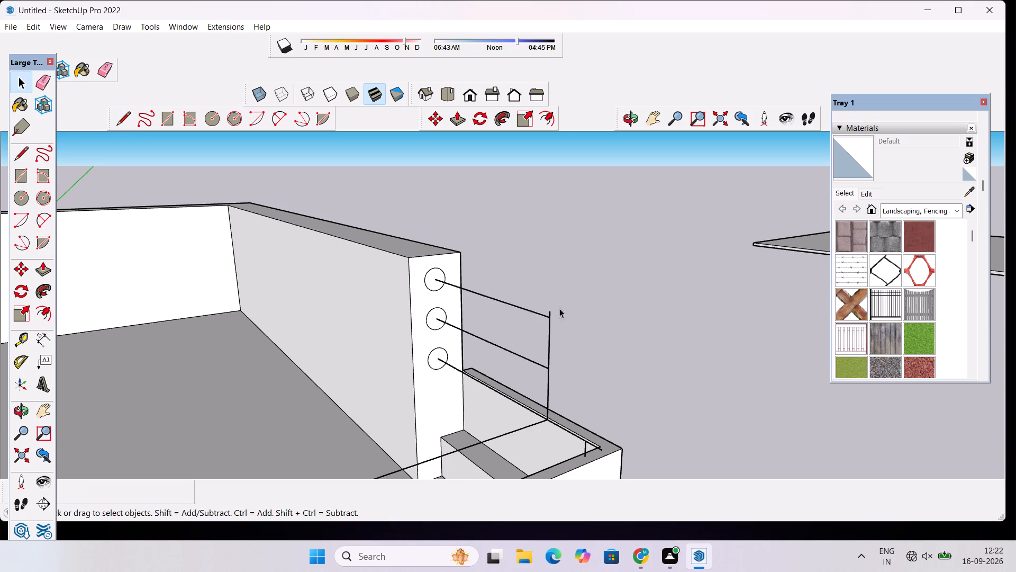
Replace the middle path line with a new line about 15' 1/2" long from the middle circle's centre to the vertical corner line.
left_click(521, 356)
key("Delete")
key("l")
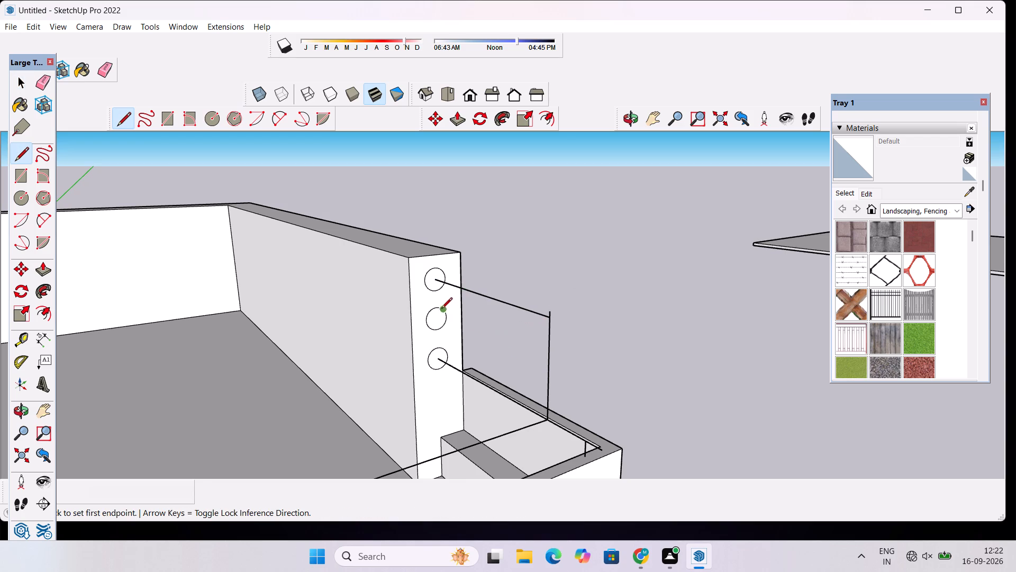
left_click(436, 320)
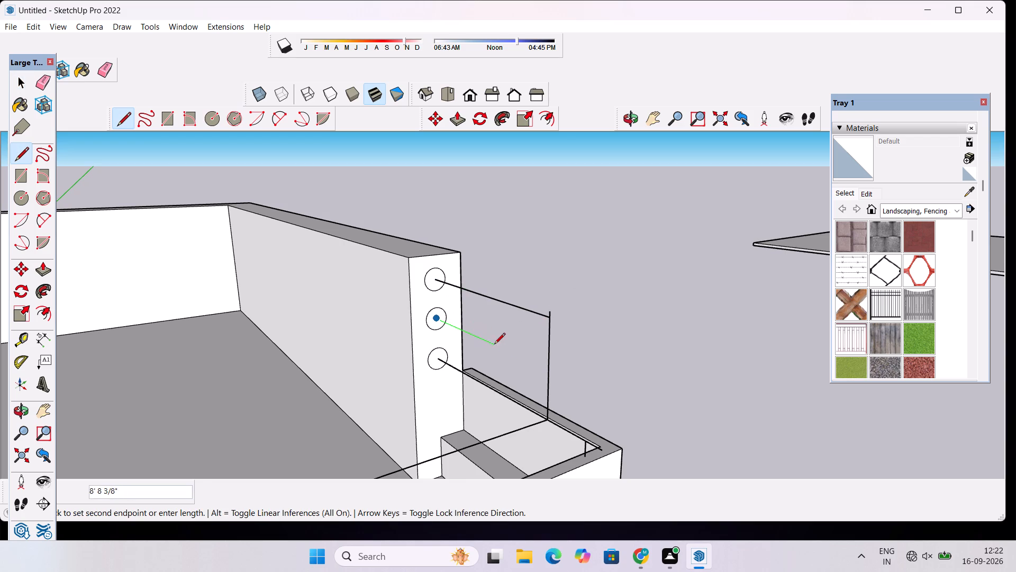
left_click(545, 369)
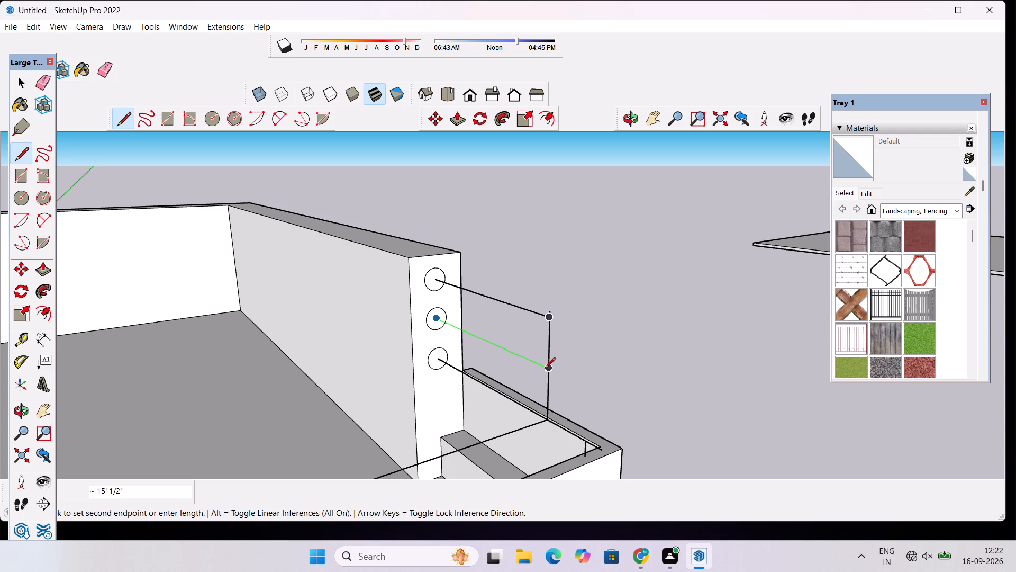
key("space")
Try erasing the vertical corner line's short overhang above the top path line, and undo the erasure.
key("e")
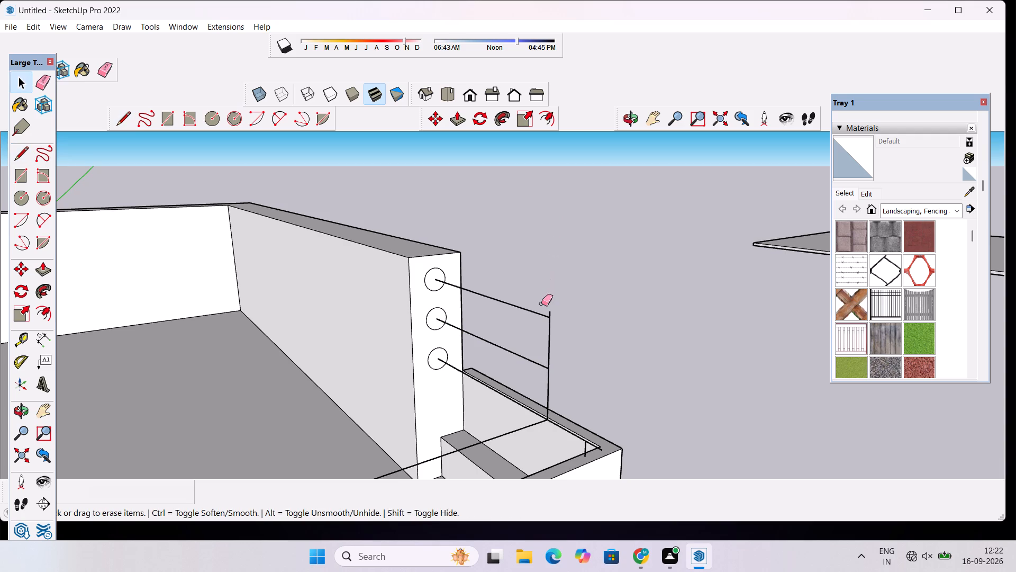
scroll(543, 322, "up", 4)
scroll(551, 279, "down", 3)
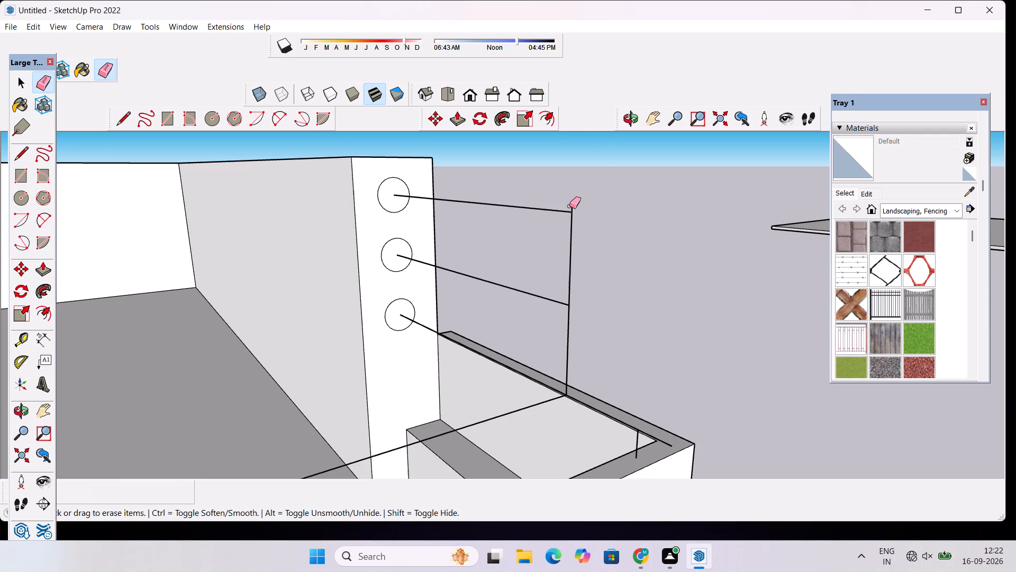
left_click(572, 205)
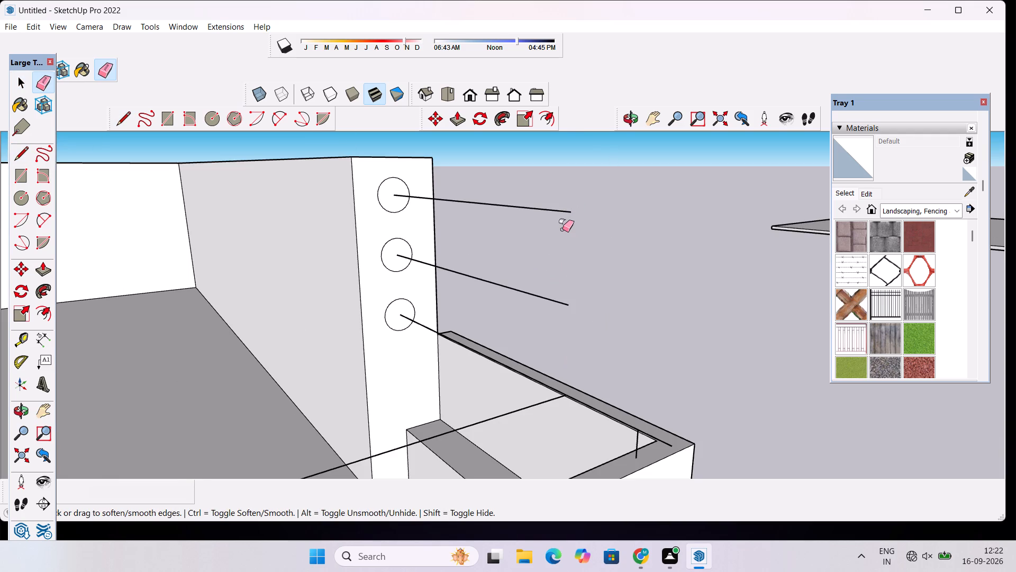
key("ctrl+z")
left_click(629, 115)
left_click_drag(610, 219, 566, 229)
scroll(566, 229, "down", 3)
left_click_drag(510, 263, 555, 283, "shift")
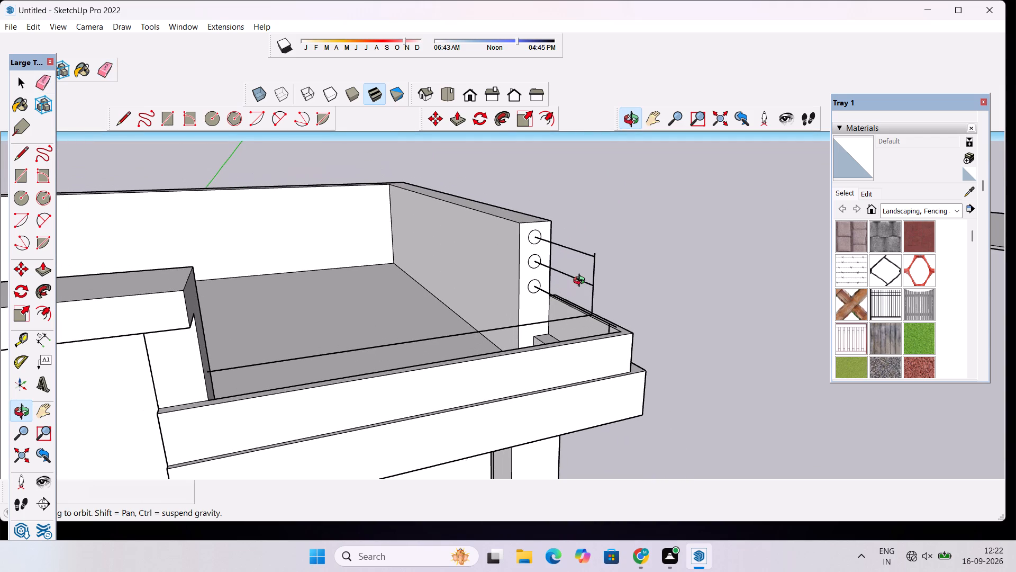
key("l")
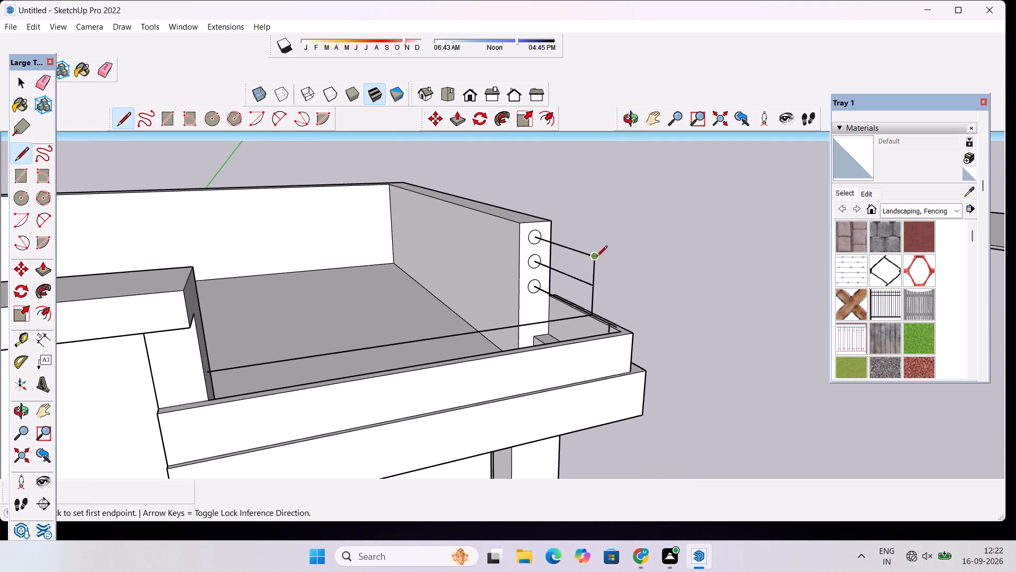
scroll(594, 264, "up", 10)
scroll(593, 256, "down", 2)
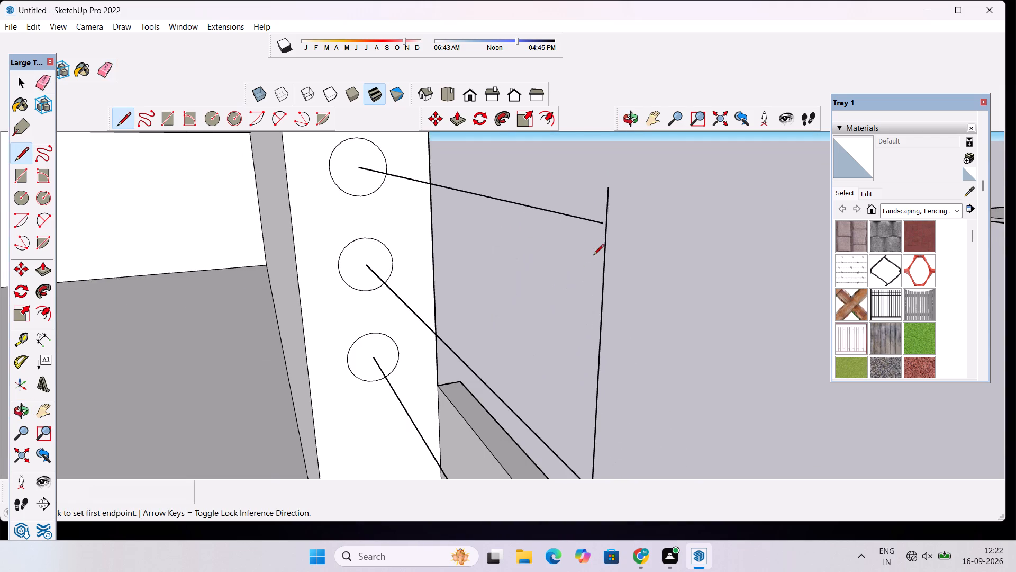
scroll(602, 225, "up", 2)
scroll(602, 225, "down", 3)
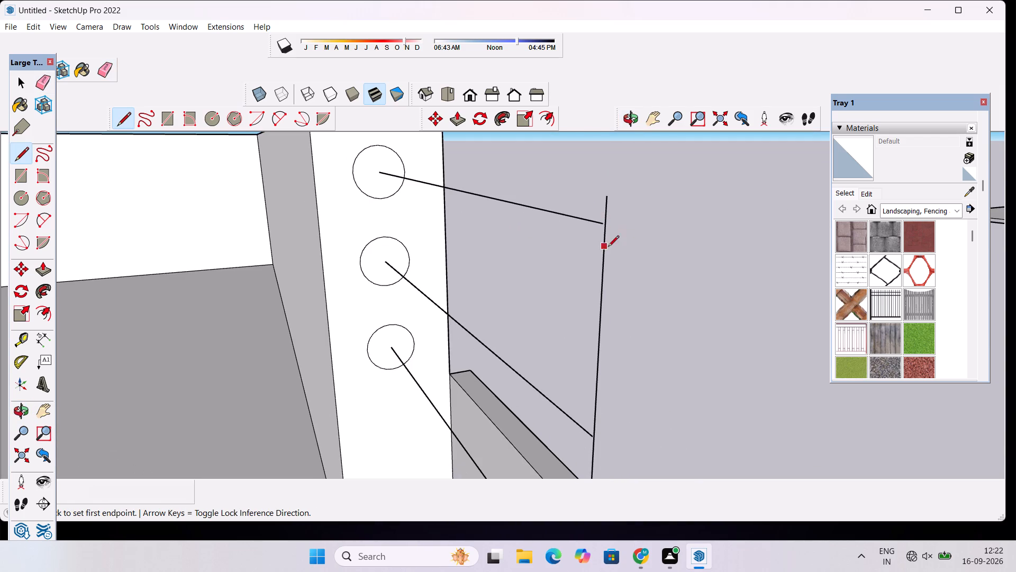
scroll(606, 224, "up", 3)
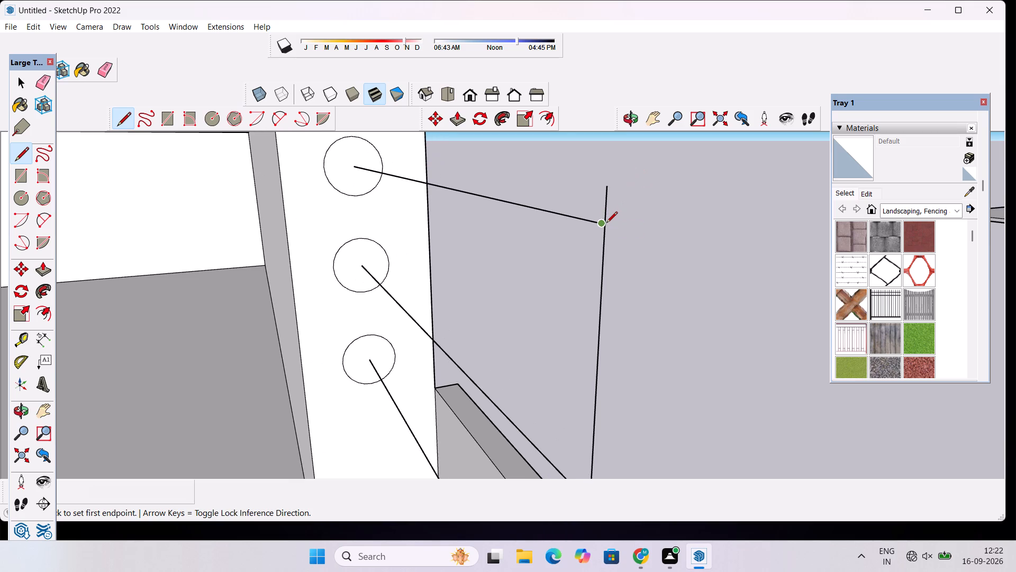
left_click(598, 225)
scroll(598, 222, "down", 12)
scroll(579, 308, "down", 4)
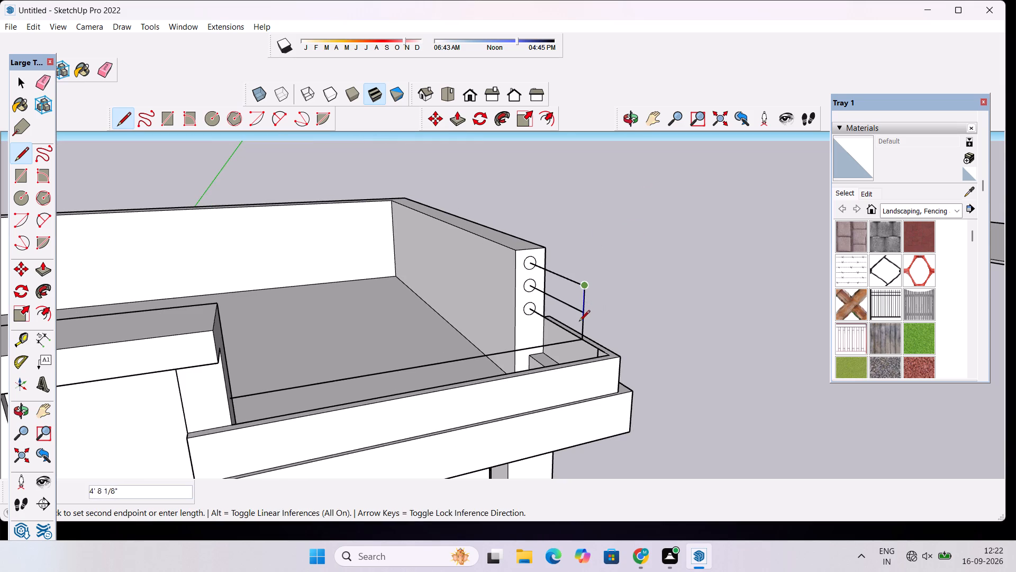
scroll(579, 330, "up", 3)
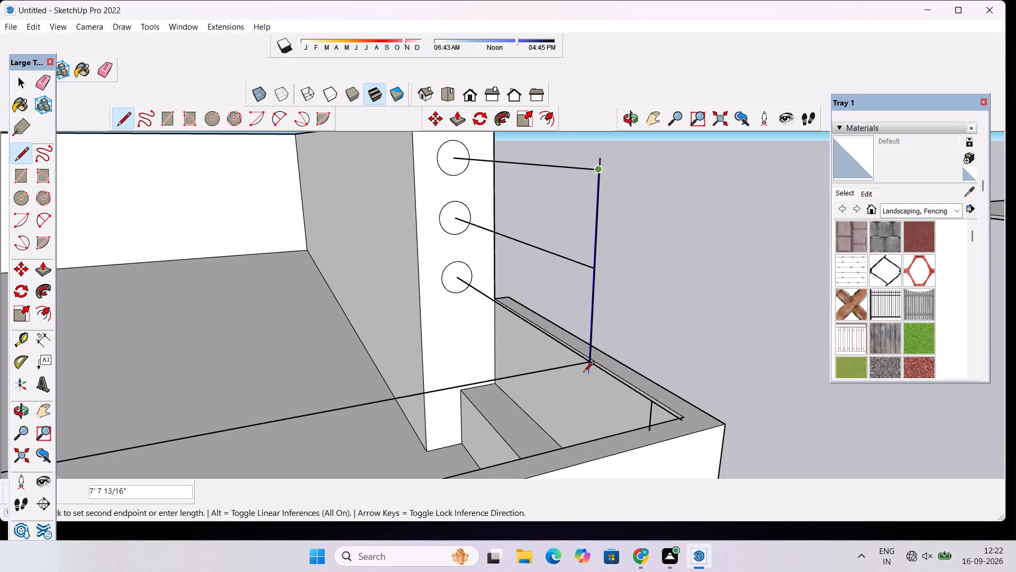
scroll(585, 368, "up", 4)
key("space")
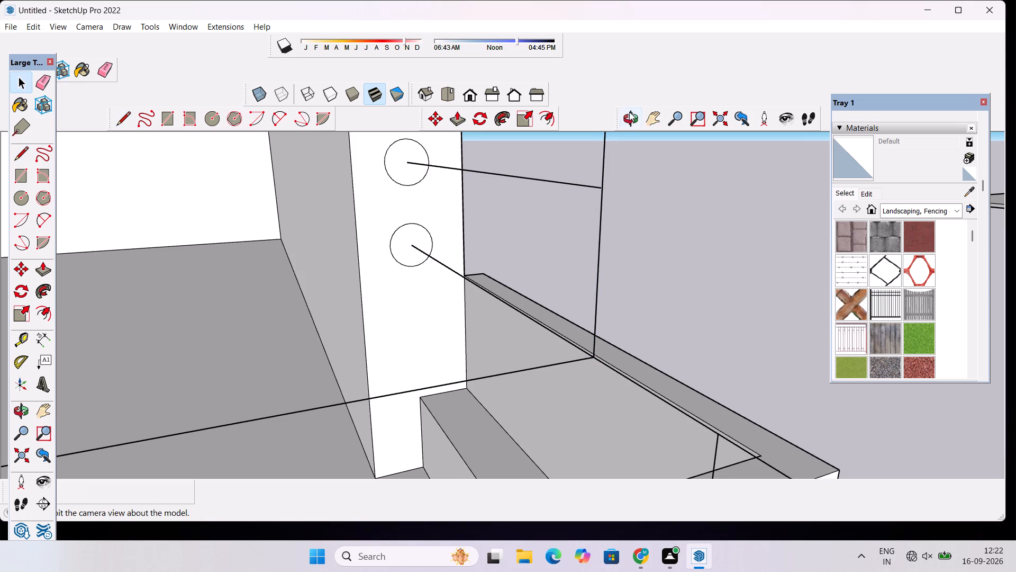
Examine how the three path lines meet the vertical corner line and align with the balcony parapet.
left_click(629, 118)
left_click_drag(620, 209, 542, 208)
scroll(542, 203, "down", 3)
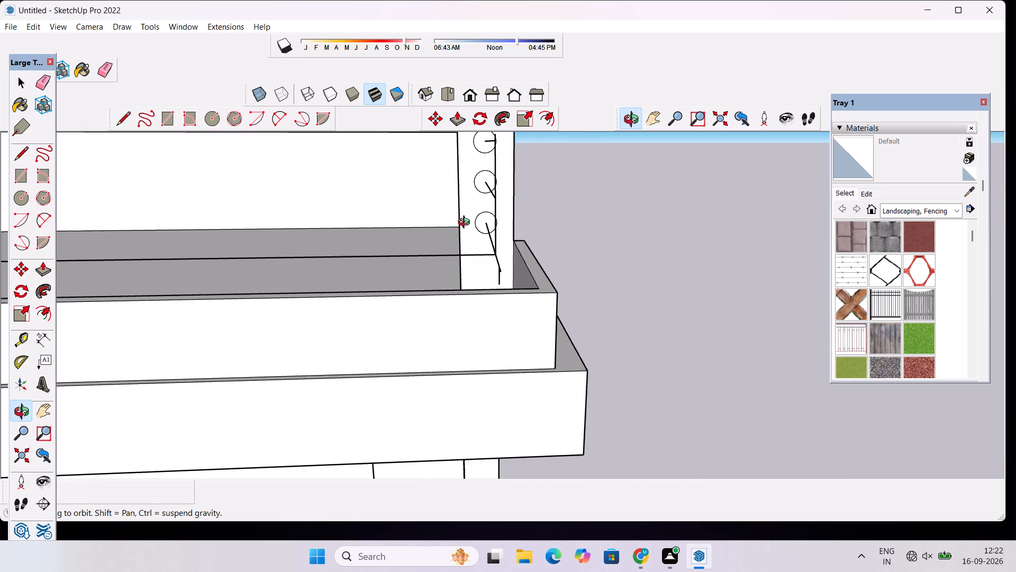
left_click_drag(482, 244, 815, 342)
scroll(564, 225, "up", 1)
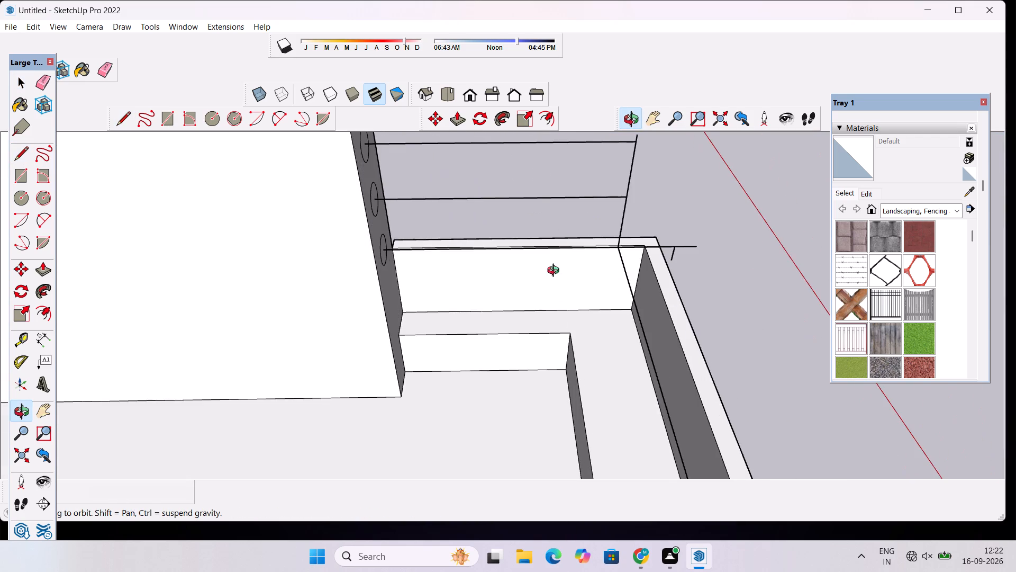
left_click_drag(570, 291, 667, 320)
left_click_drag(590, 209, 558, 252)
scroll(558, 252, "down", 2)
left_click_drag(565, 266, 488, 276)
scroll(476, 266, "down", 5)
left_click_drag(532, 287, 411, 291)
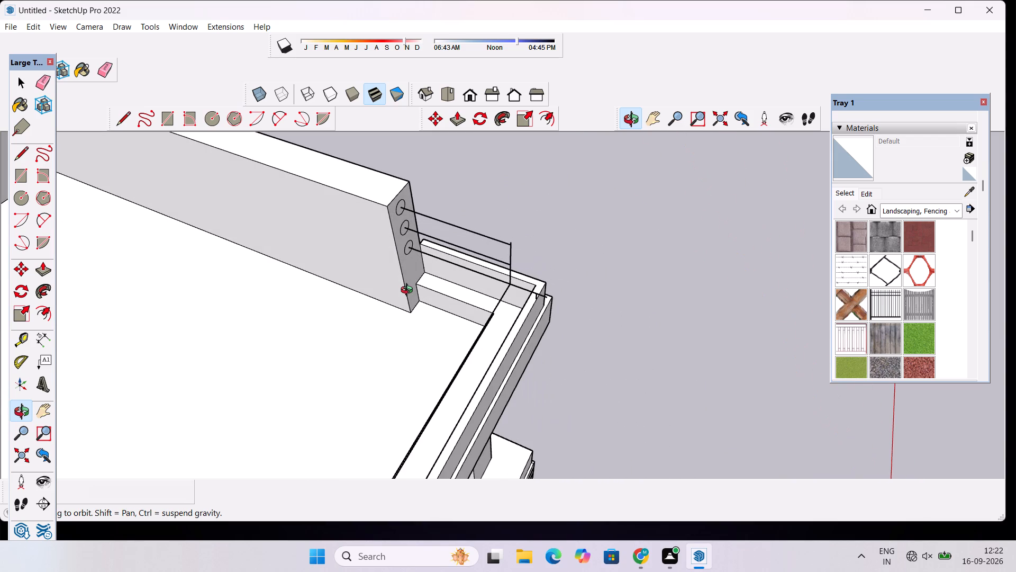
Undo all the rail path lines and the vertical corner line, back to only the three circles on the wall end.
key("ctrl+z")
key("ctrl+z")
key("ctrl+z")
key("ctrl+z")
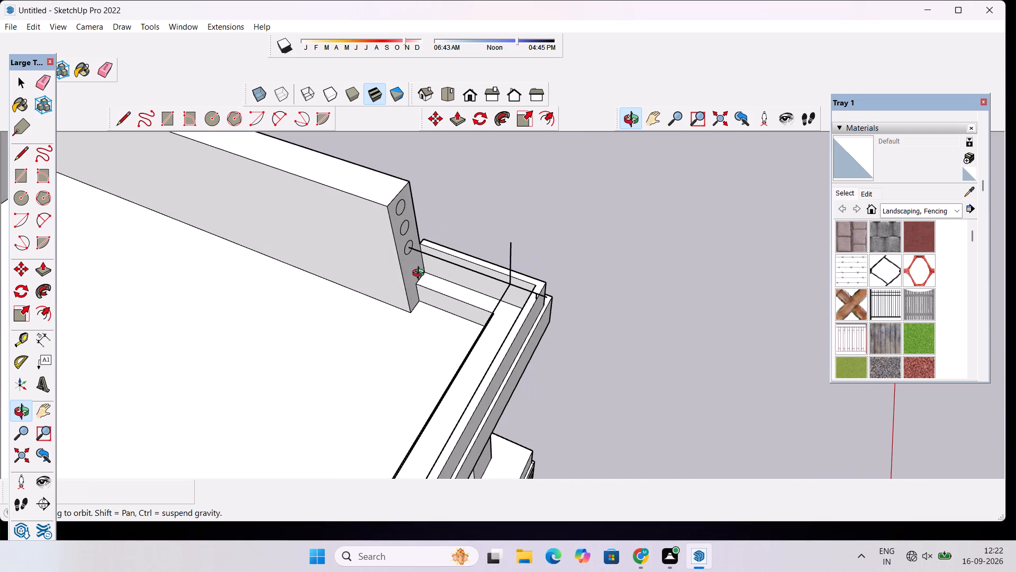
key("ctrl+z")
key("ctrl+z")
key("ctrl+z")
key("ctrl+z")
key("ctrl+z")
key("ctrl+z")
key("ctrl+z")
key("ctrl+z")
key("ctrl+z")
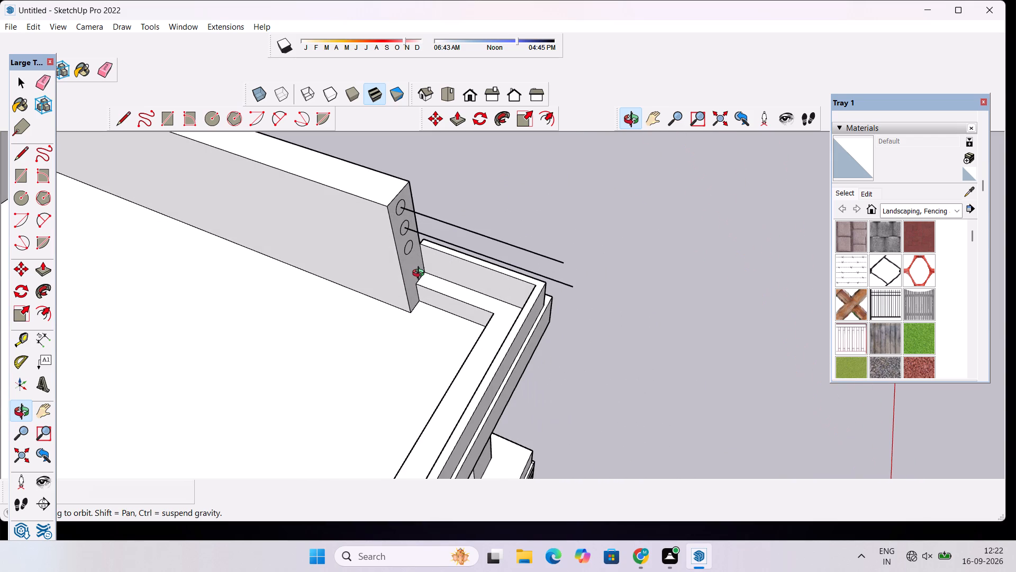
key("ctrl+z")
key("ctrl+z")
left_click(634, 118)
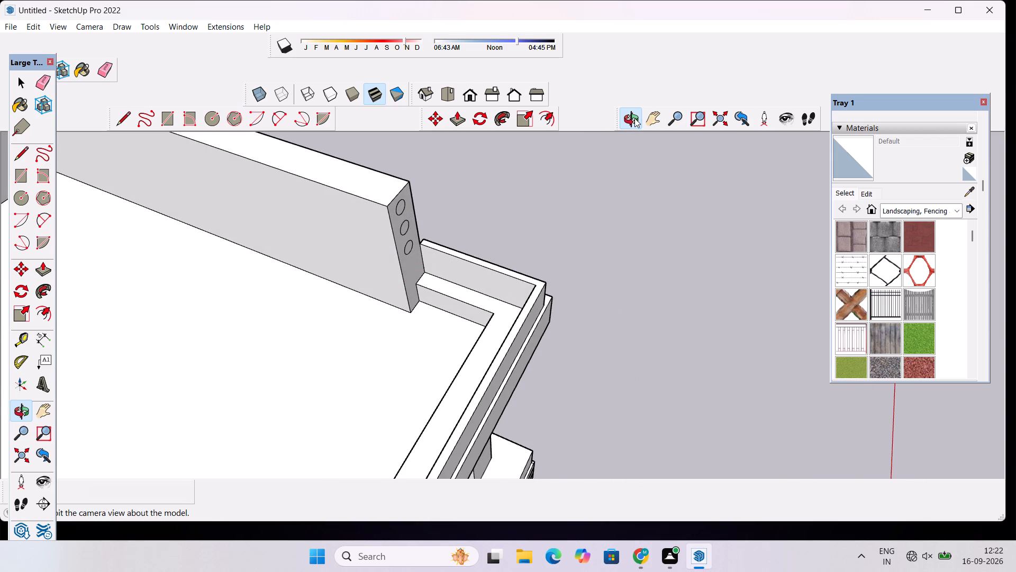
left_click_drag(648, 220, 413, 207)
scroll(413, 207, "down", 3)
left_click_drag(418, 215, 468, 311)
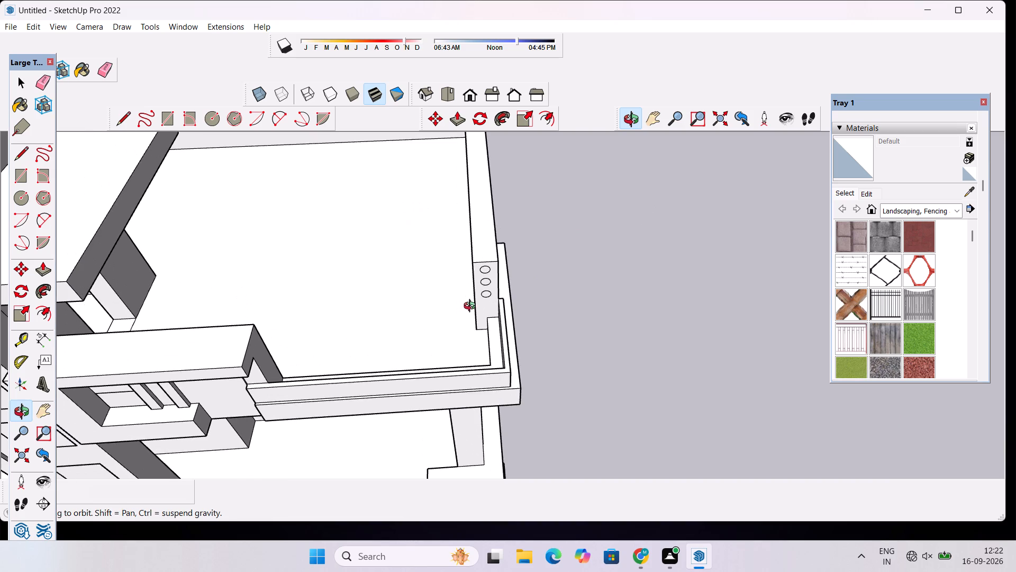
Examine the balcony parapets, the inner floor ledge and the wall end with three circles from the front and side.
left_click_drag(480, 342, 303, 266)
scroll(323, 249, "up", 2)
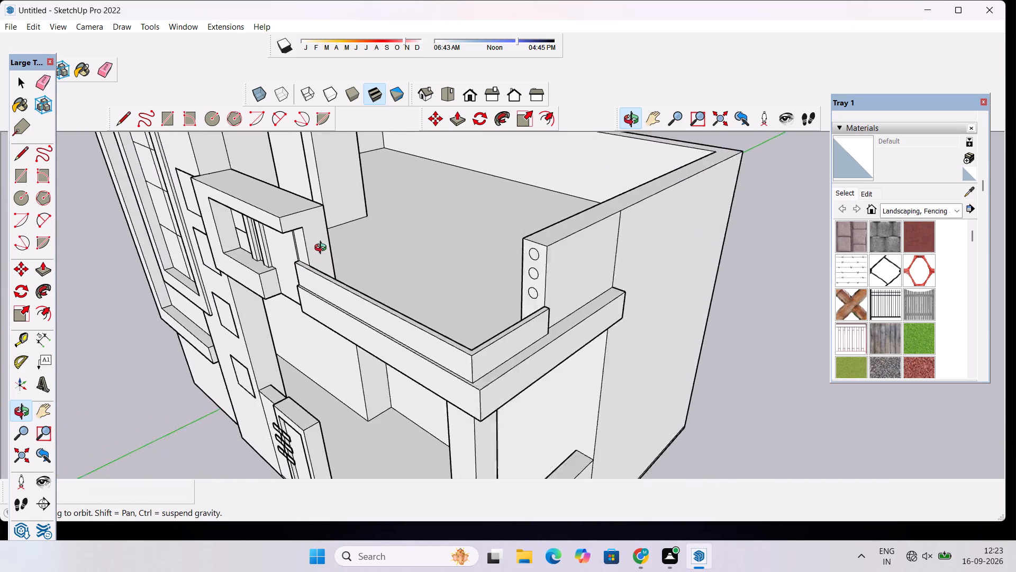
scroll(323, 249, "up", 5)
left_click_drag(323, 250, 334, 271, "shift")
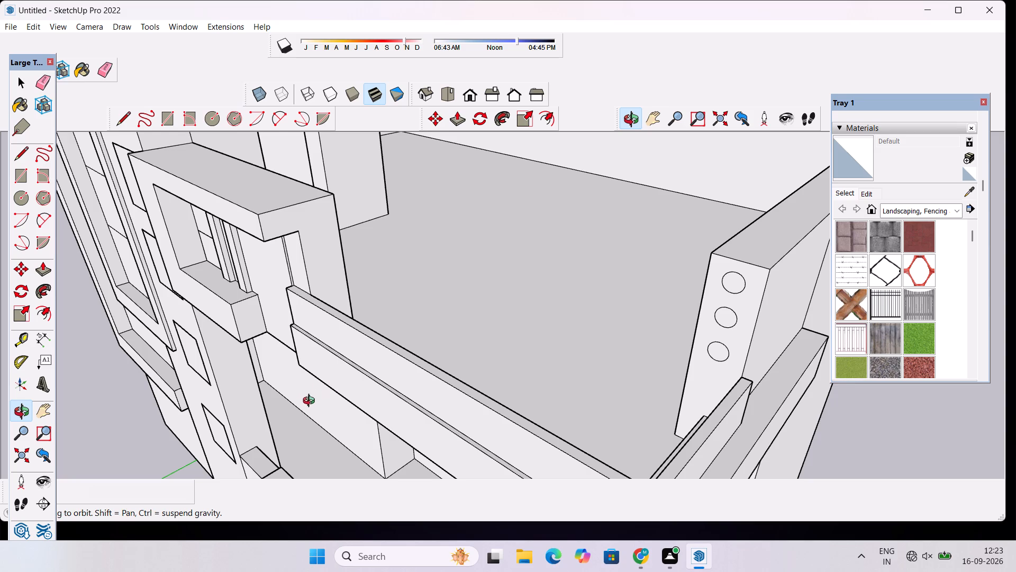
scroll(332, 378, "down", 3)
left_click_drag(324, 394, 380, 380)
left_click_drag(387, 383, 351, 362)
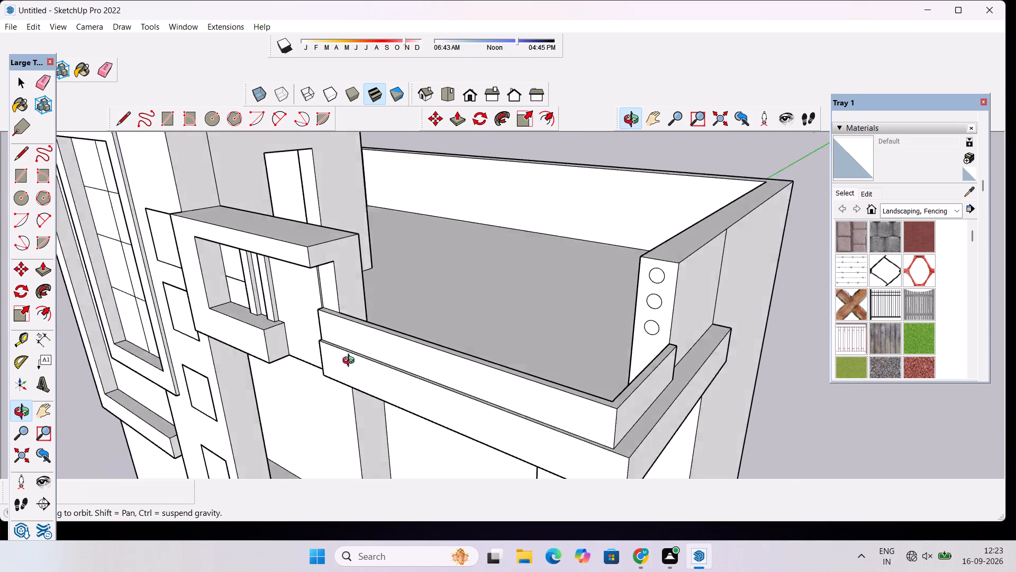
left_click_drag(351, 362, 339, 354)
left_click_drag(351, 323, 342, 371)
left_click_drag(376, 357, 260, 347)
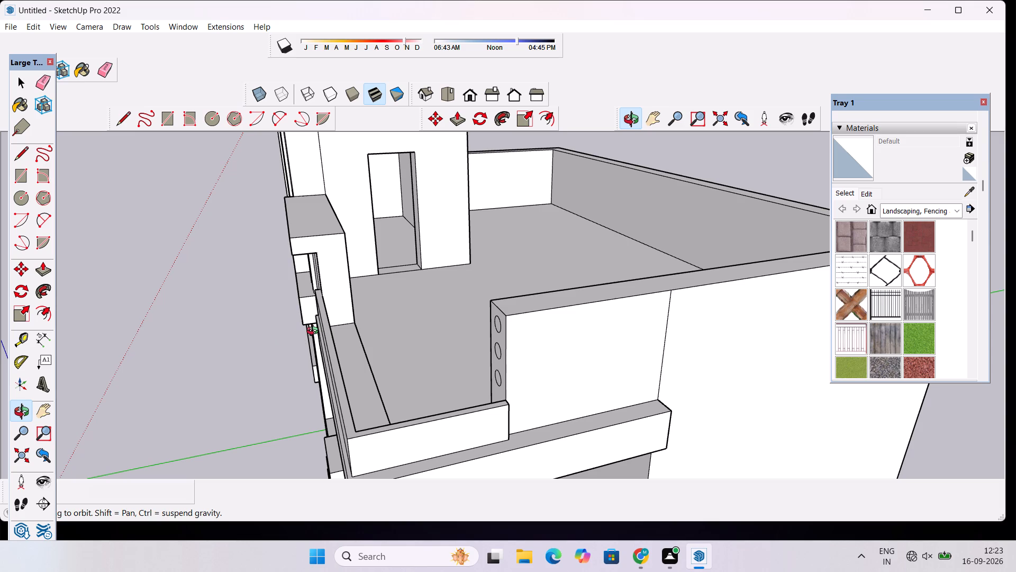
scroll(317, 321, "down", 6)
scroll(316, 329, "up", 6)
left_click_drag(332, 341, 333, 341)
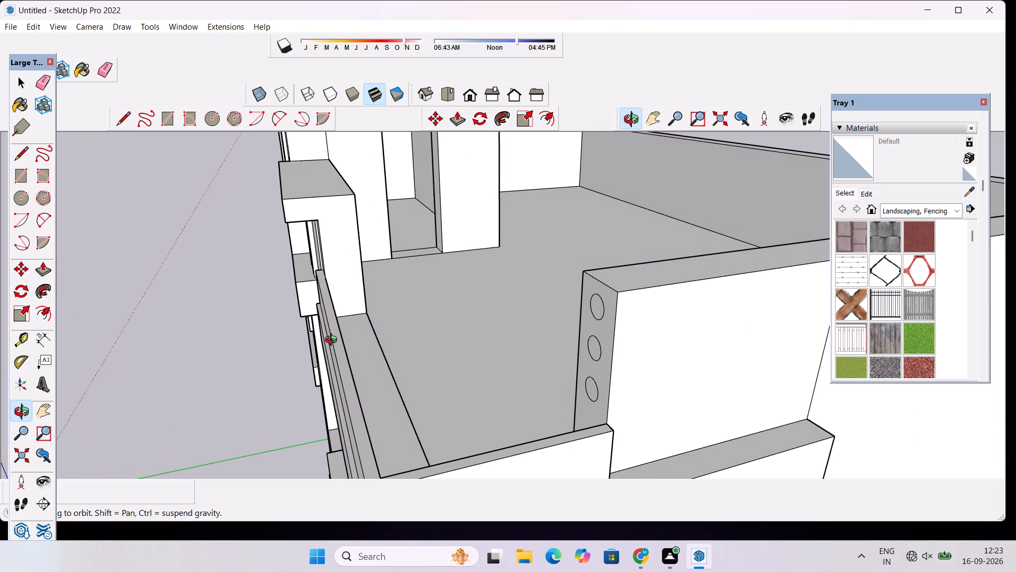
left_click_drag(333, 341, 337, 349)
scroll(331, 334, "down", 1)
left_click_drag(331, 342, 307, 332)
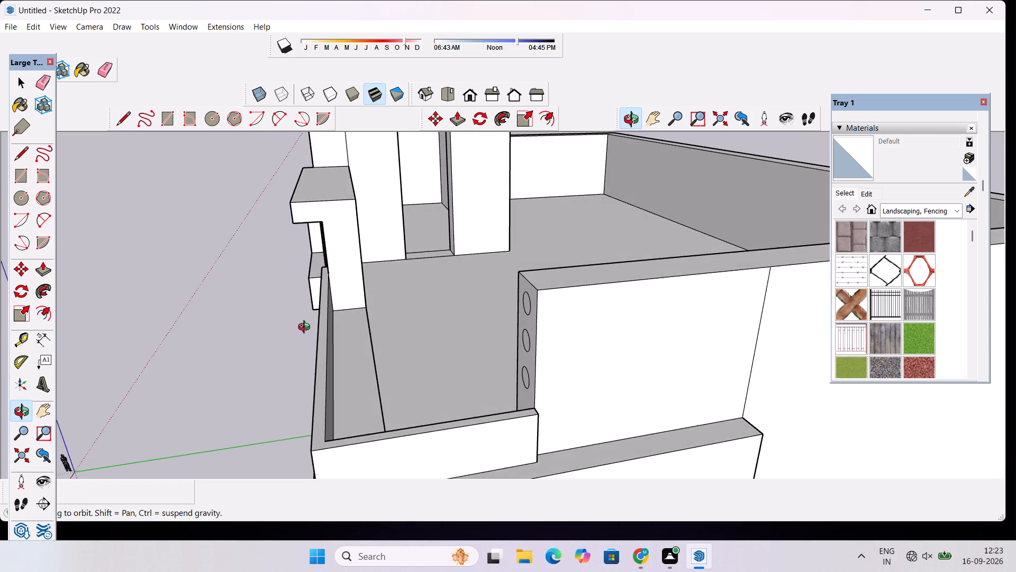
scroll(305, 330, "down", 4)
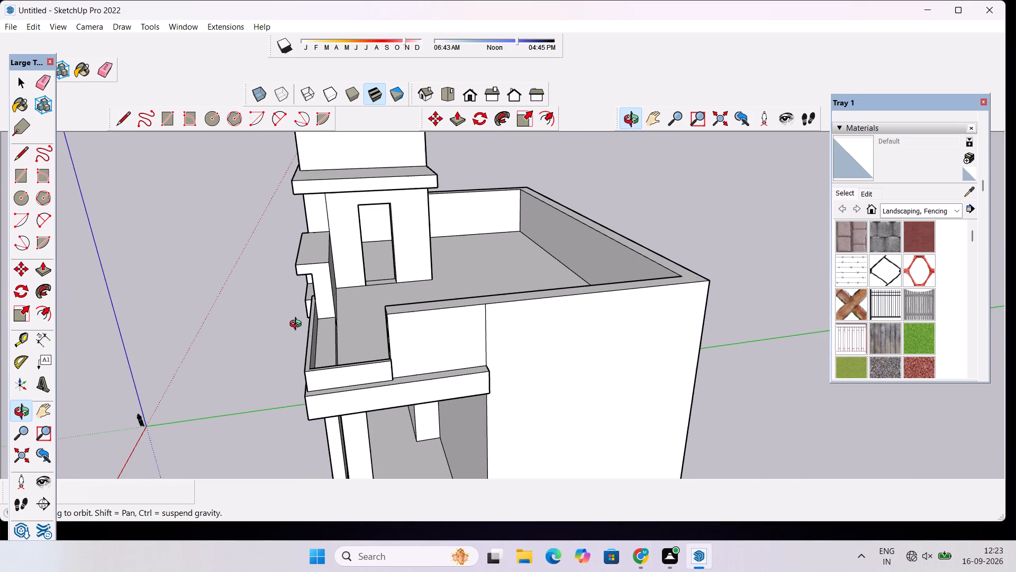
scroll(298, 325, "up", 3)
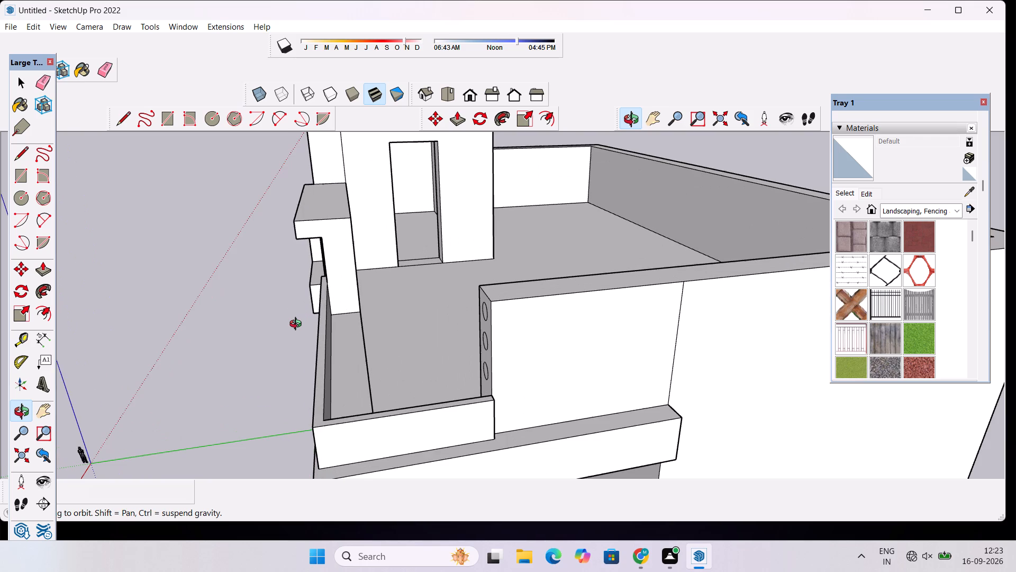
scroll(298, 325, "down", 3)
left_click_drag(299, 345, 317, 357)
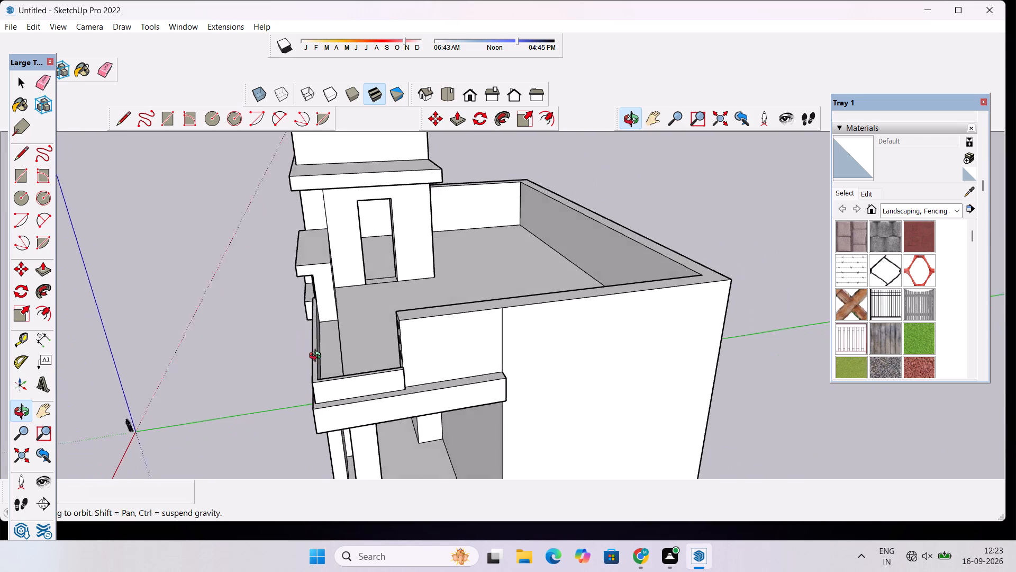
left_click_drag(317, 357, 321, 359)
scroll(323, 359, "down", 4)
scroll(323, 359, "up", 6)
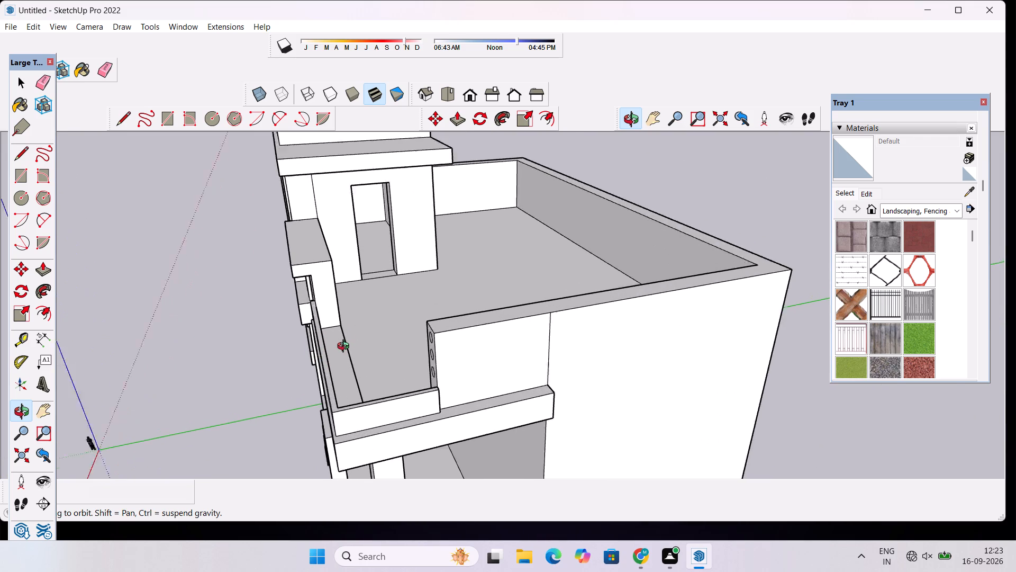
scroll(346, 347, "up", 3)
left_click_drag(350, 371, 368, 368)
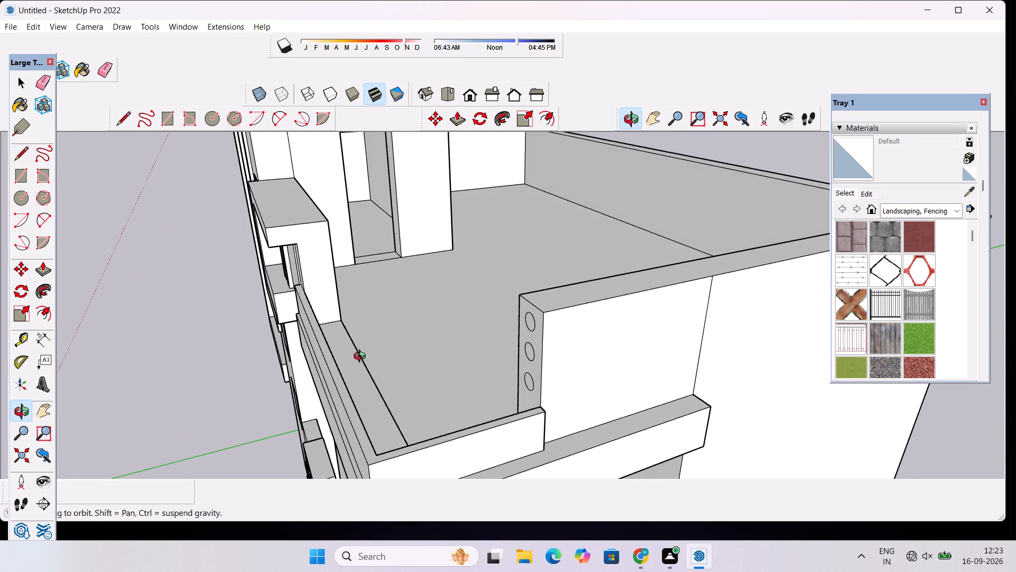
left_click_drag(357, 361, 329, 371)
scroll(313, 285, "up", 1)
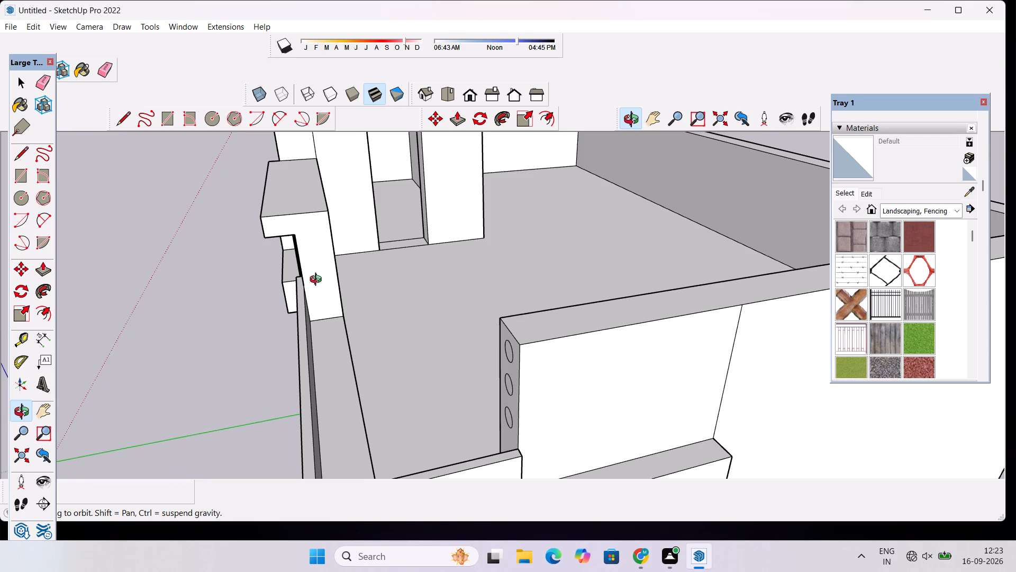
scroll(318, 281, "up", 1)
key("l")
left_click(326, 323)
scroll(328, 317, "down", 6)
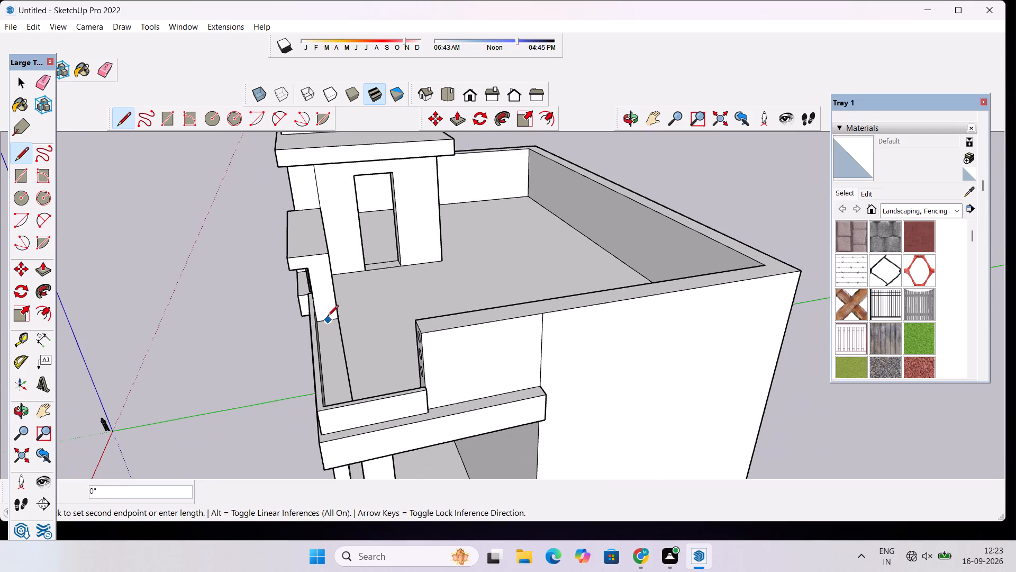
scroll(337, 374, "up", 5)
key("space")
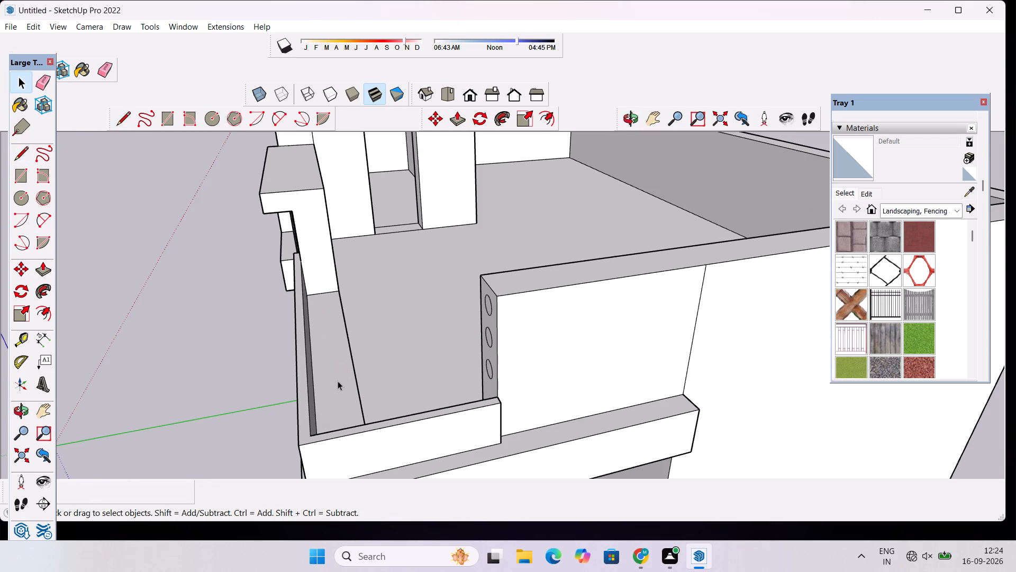
Draw a 44' line along the balcony floor strip, parallel to the front parapet, from the projecting frame's base midpoint to the side parapet.
left_click(626, 122)
left_click_drag(473, 283, 682, 301)
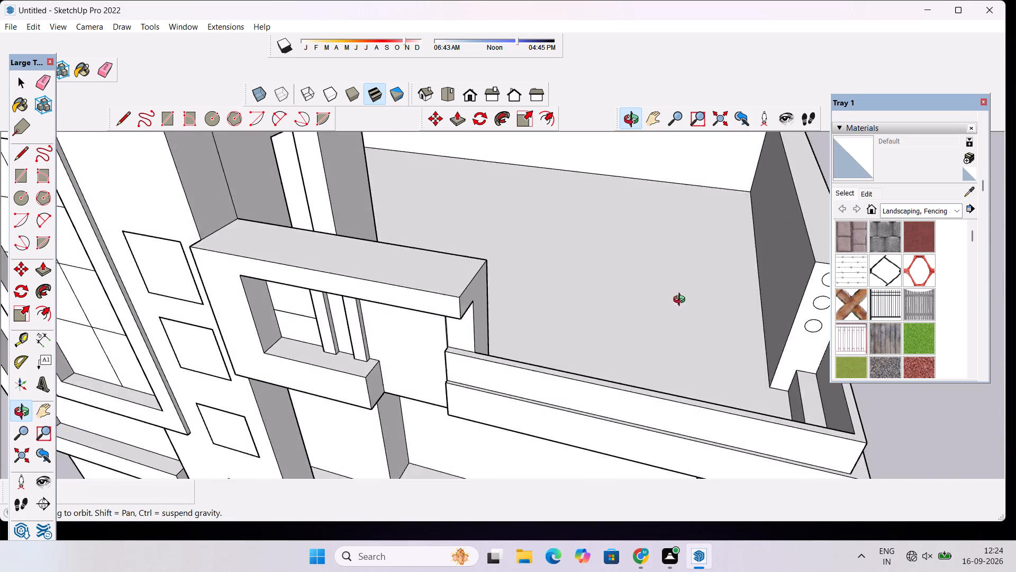
left_click_drag(682, 301, 691, 274)
scroll(543, 269, "down", 4)
left_click_drag(477, 300, 253, 405)
scroll(319, 362, "down", 4)
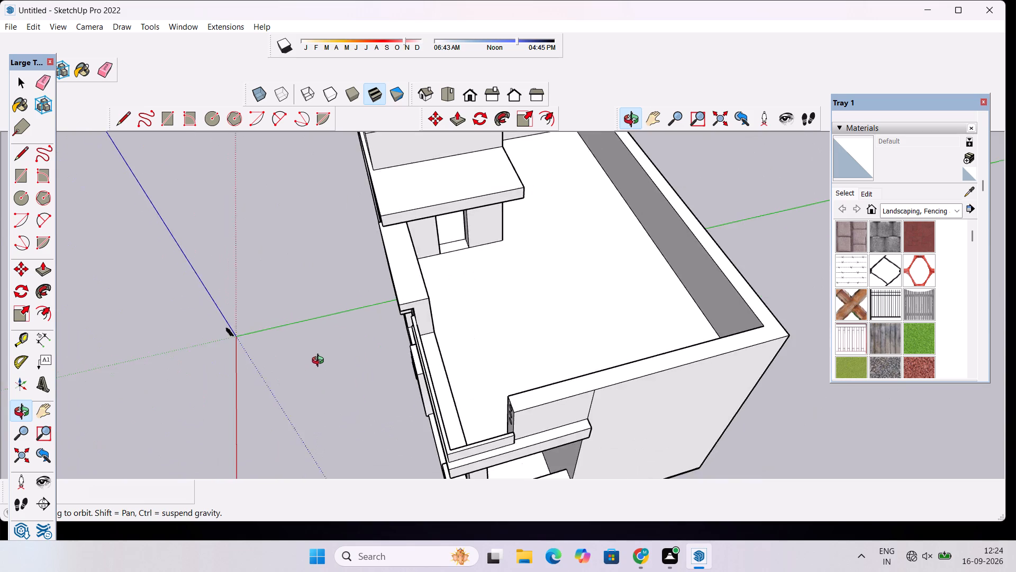
left_click_drag(409, 381, 154, 417)
left_click_drag(344, 368, 185, 424)
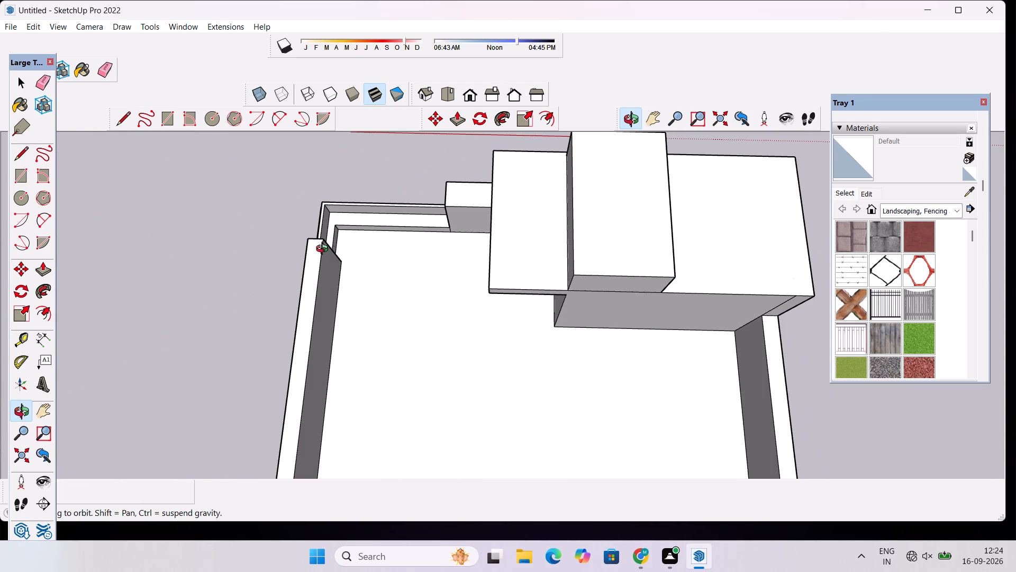
left_click_drag(346, 234, 371, 302, "shift")
scroll(371, 305, "up", 8)
left_click_drag(371, 320, 371, 330)
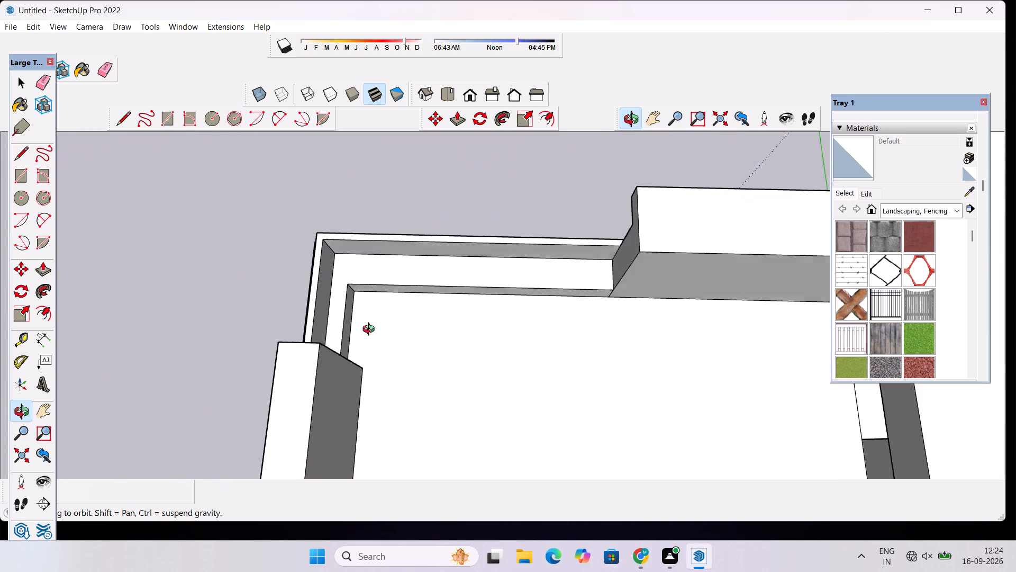
left_click_drag(371, 330, 415, 301)
scroll(415, 300, "down", 3)
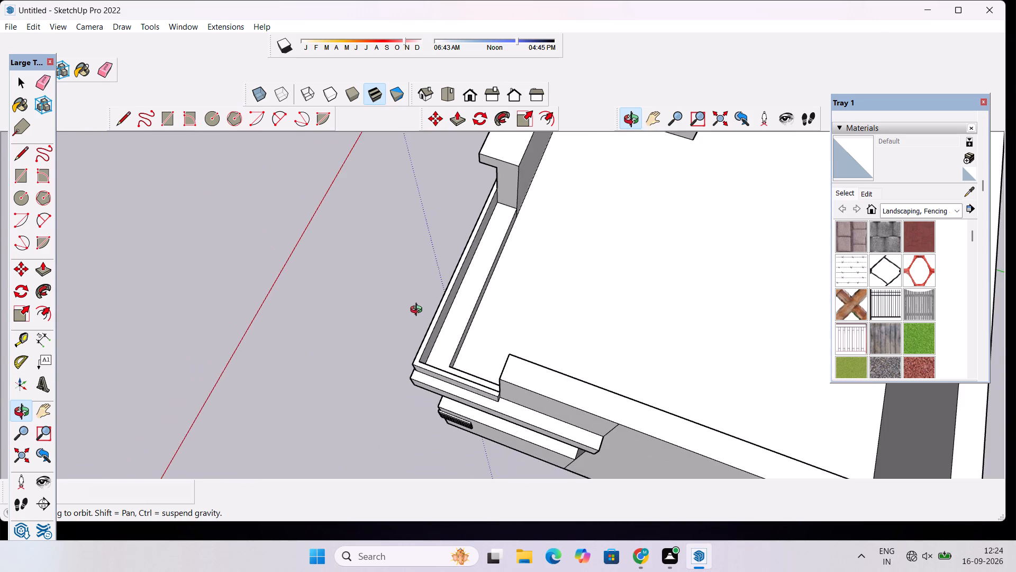
left_click_drag(429, 325, 477, 390)
scroll(437, 285, "down", 4)
scroll(485, 260, "up", 3)
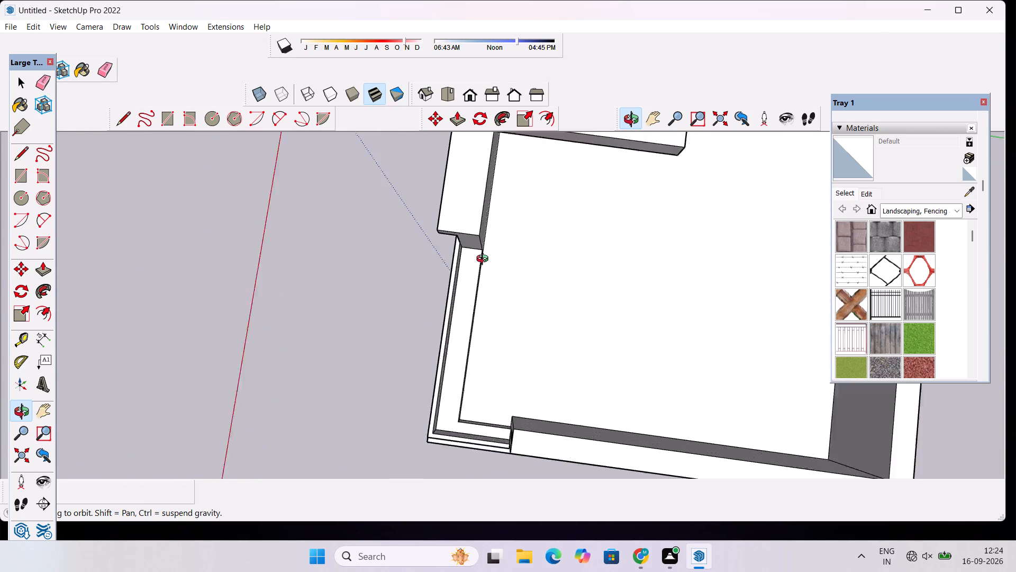
key("l")
scroll(470, 261, "up", 3)
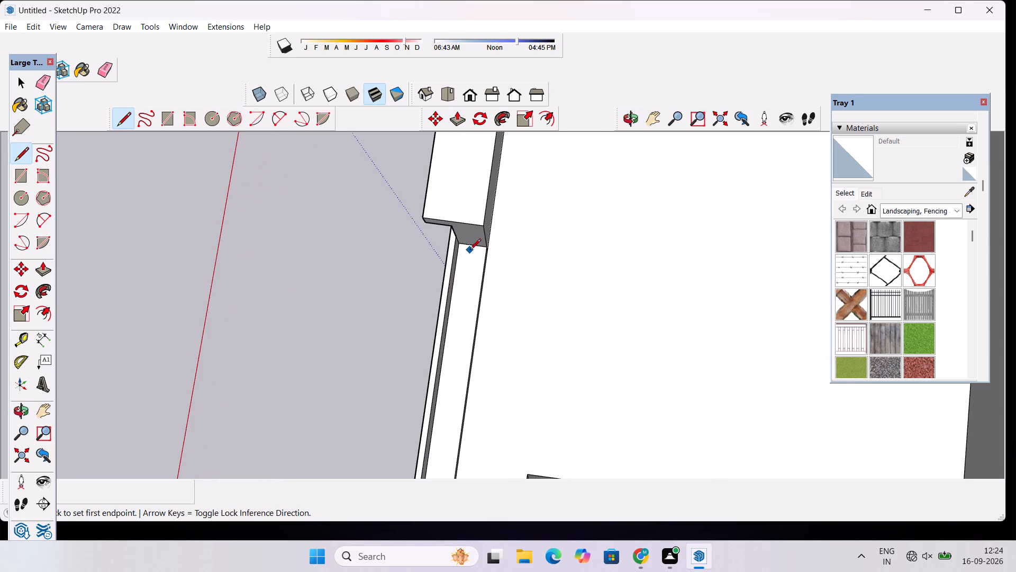
left_click_drag(470, 247, 466, 274)
scroll(466, 264, "down", 9)
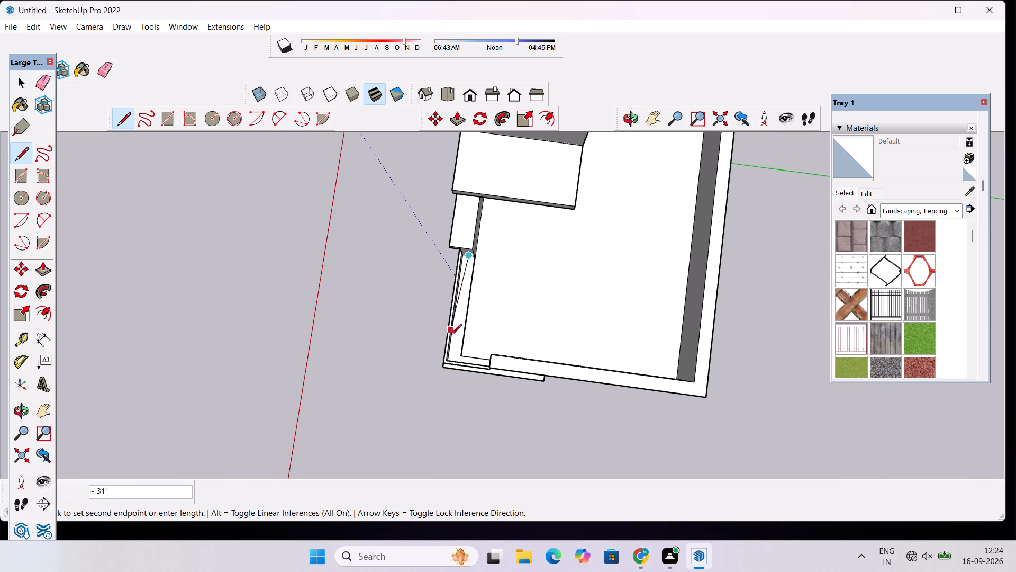
scroll(461, 359, "up", 15)
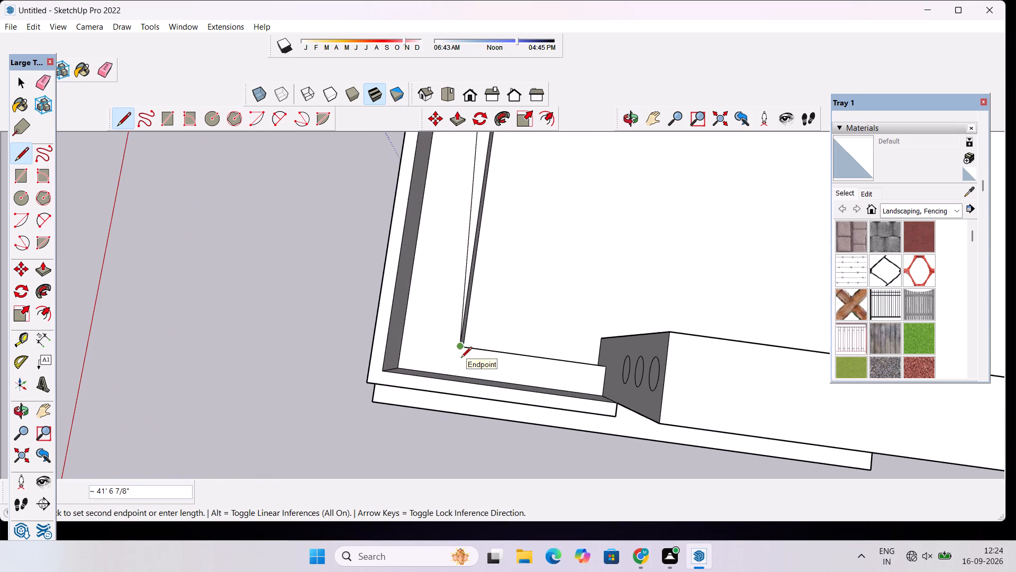
scroll(426, 368, "up", 2)
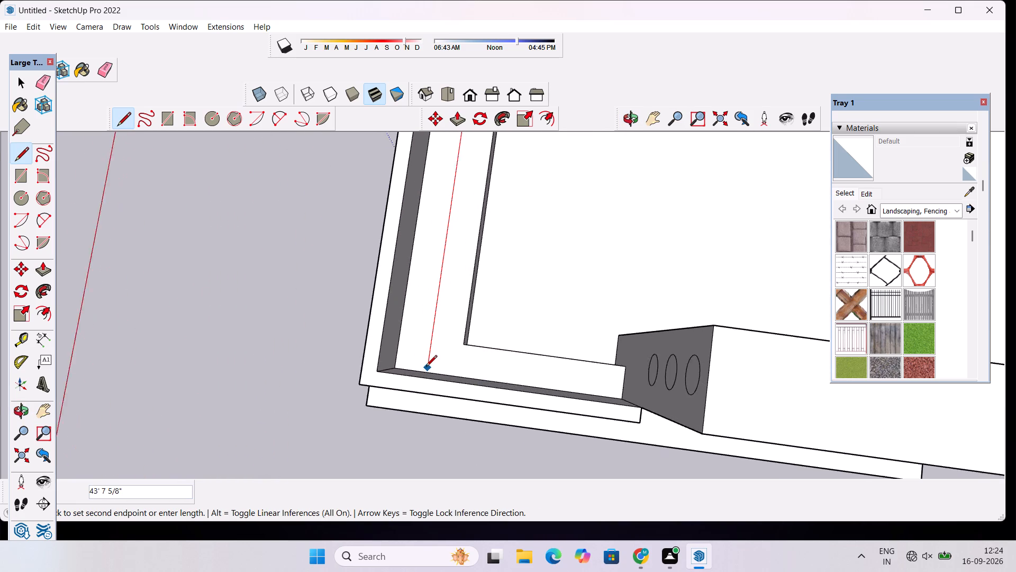
scroll(426, 367, "up", 8)
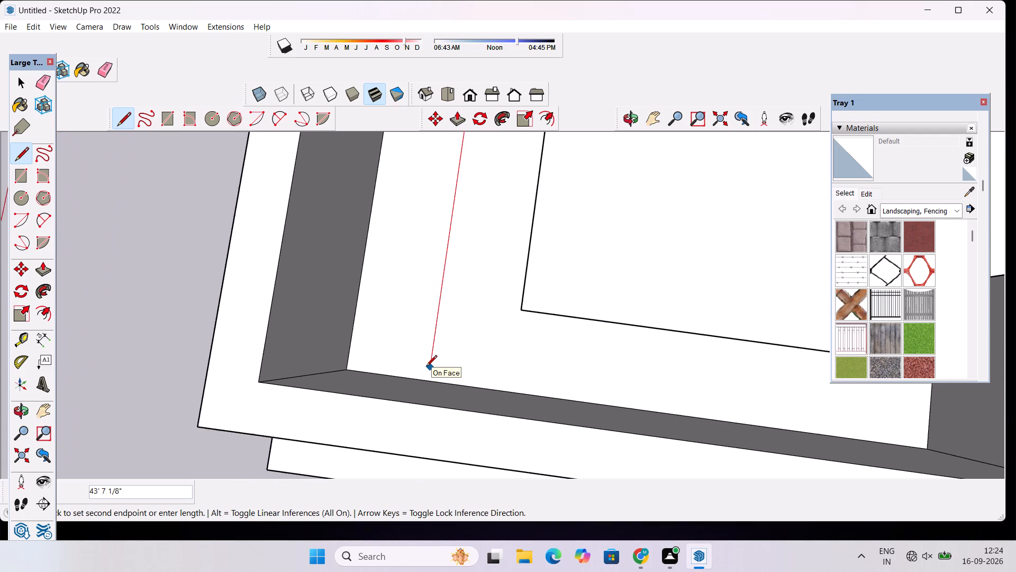
scroll(426, 367, "up", 5)
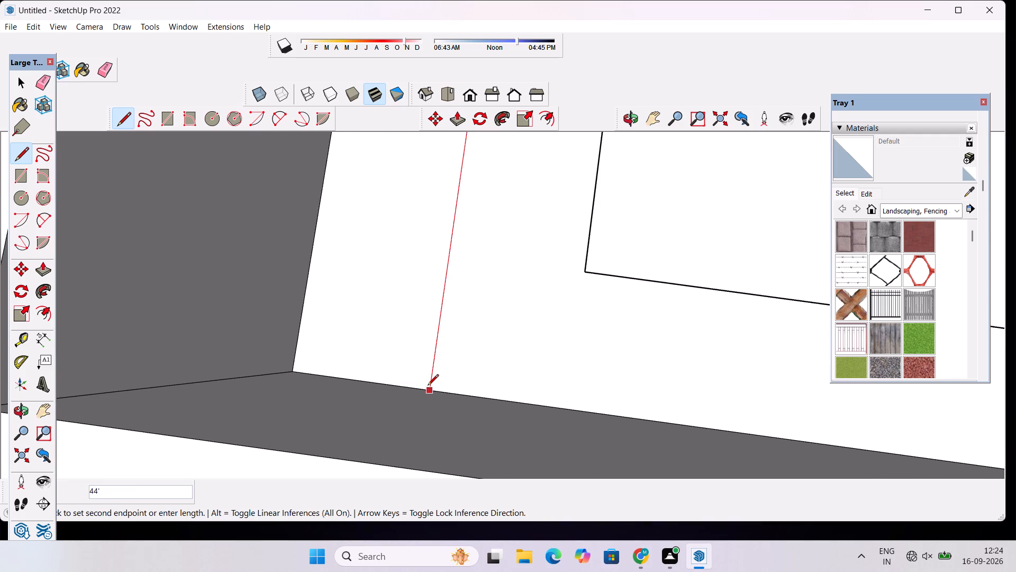
left_click(428, 387)
scroll(424, 383, "down", 5)
scroll(419, 338, "down", 6)
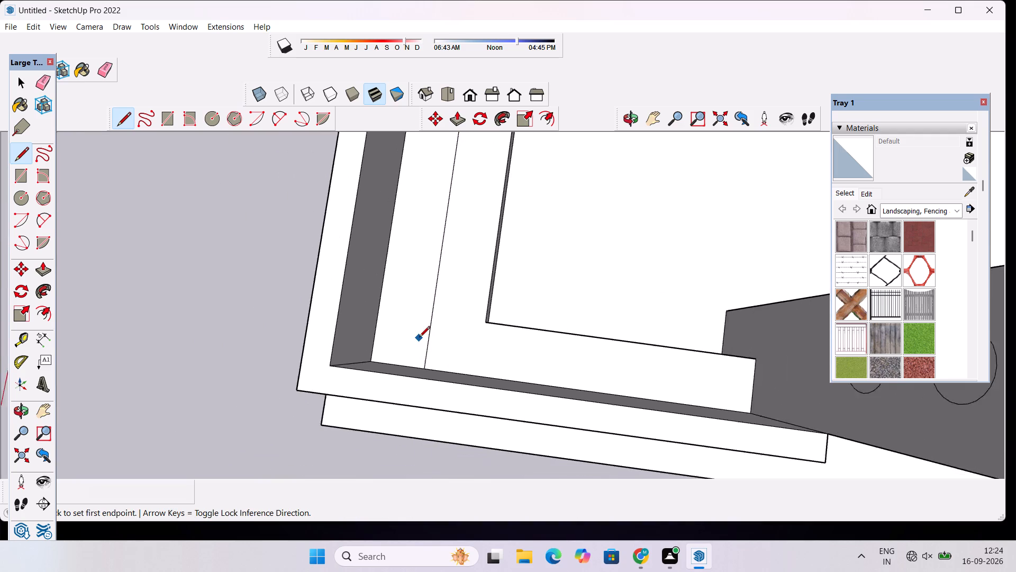
scroll(419, 338, "down", 2)
Examine the new floor line's position relative to the balcony corner and the three circles on the wall end.
left_click(634, 121)
left_click_drag(478, 247, 507, 278)
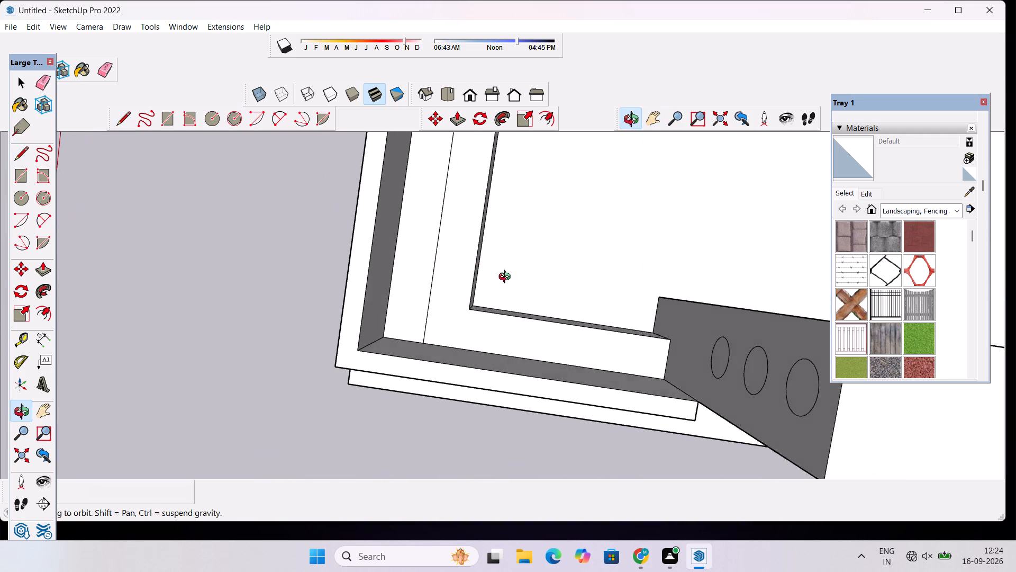
left_click_drag(507, 278, 557, 278)
scroll(554, 247, "down", 5)
left_click_drag(399, 359, 210, 350)
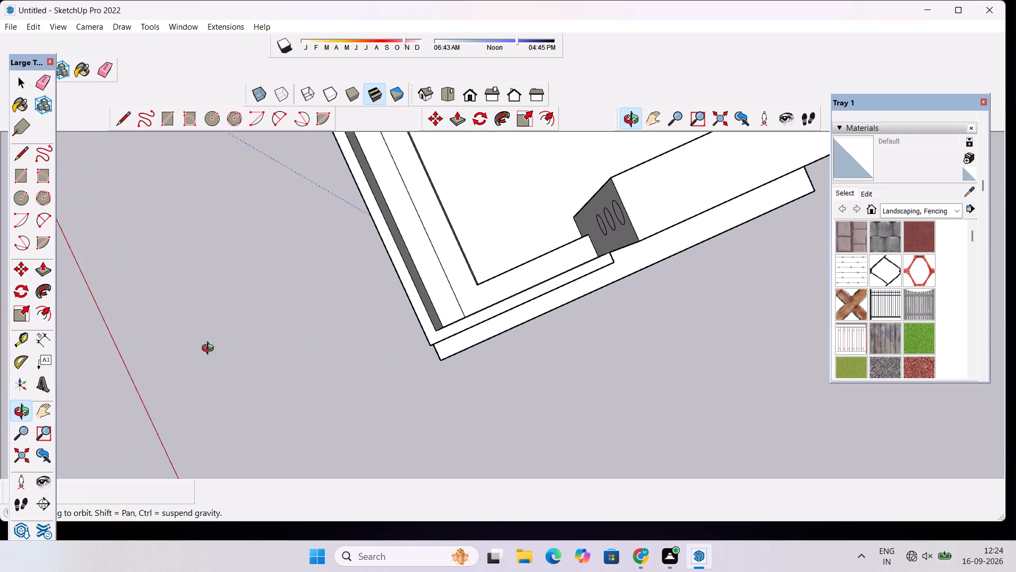
left_click_drag(210, 350, 194, 350)
left_click_drag(302, 347, 135, 310)
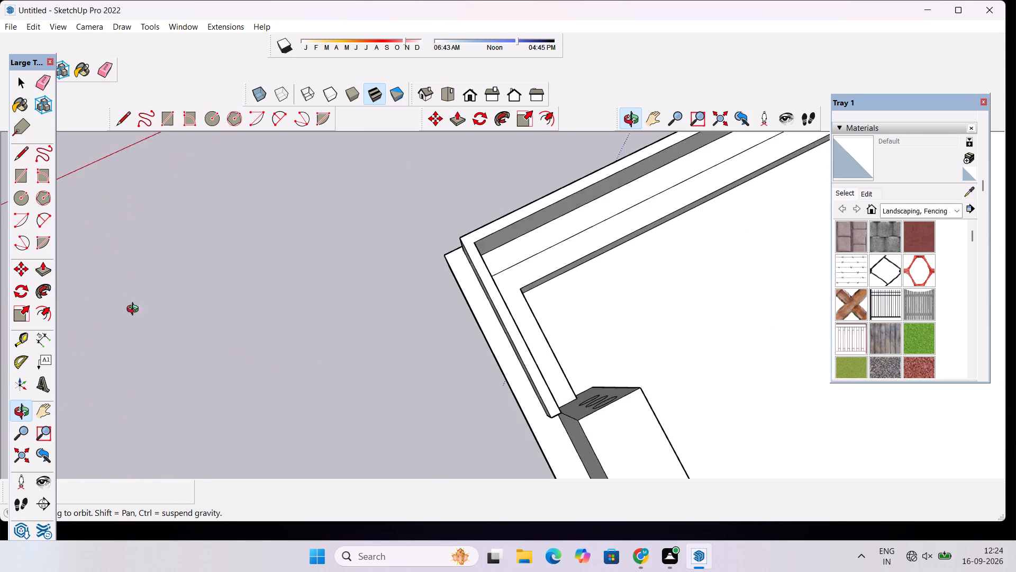
left_click_drag(135, 310, 4, 360)
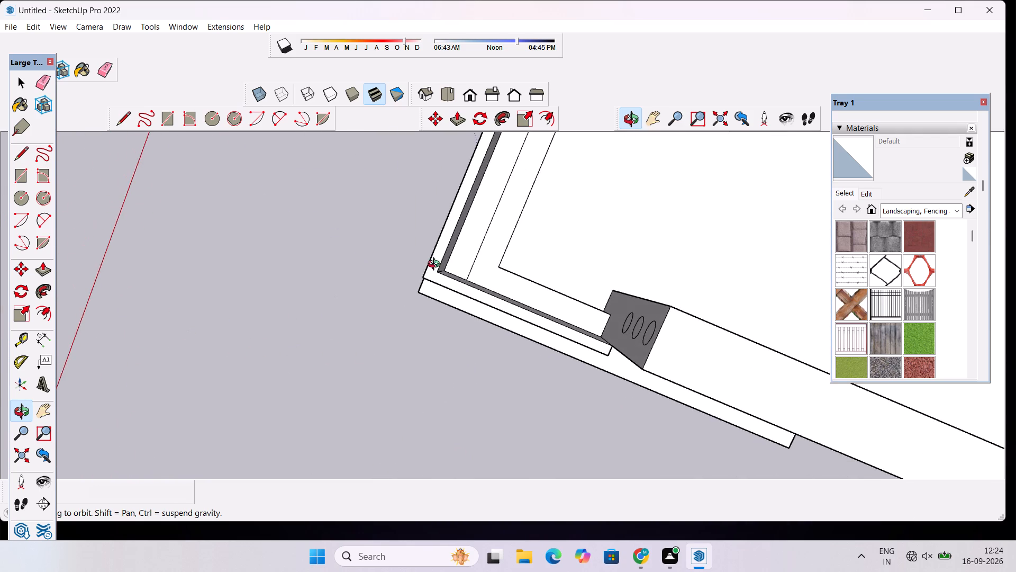
left_click_drag(438, 263, 237, 344)
left_click_drag(431, 284, 489, 241)
scroll(467, 269, "down", 5)
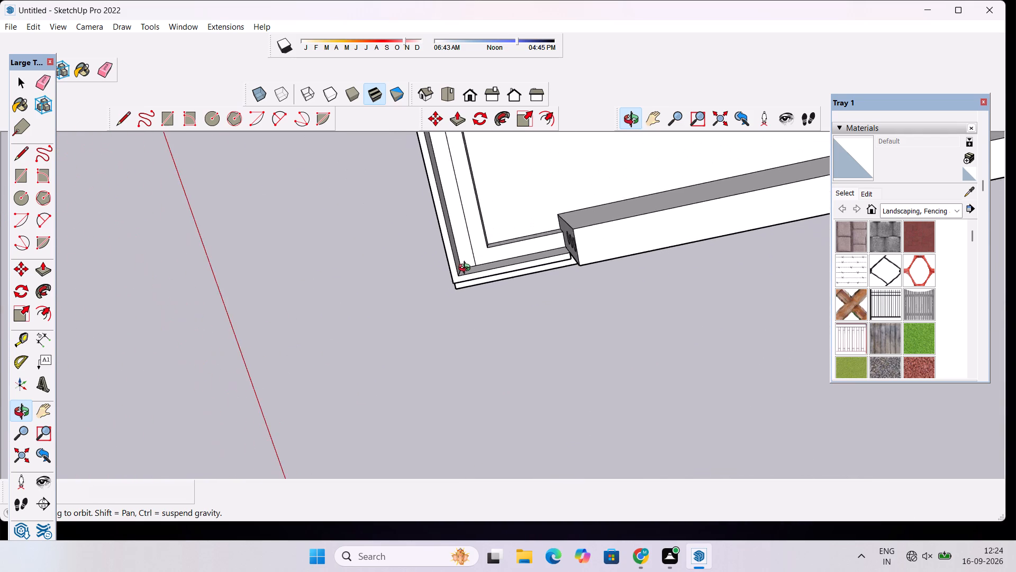
left_click_drag(520, 346, 622, 231)
left_click(625, 127)
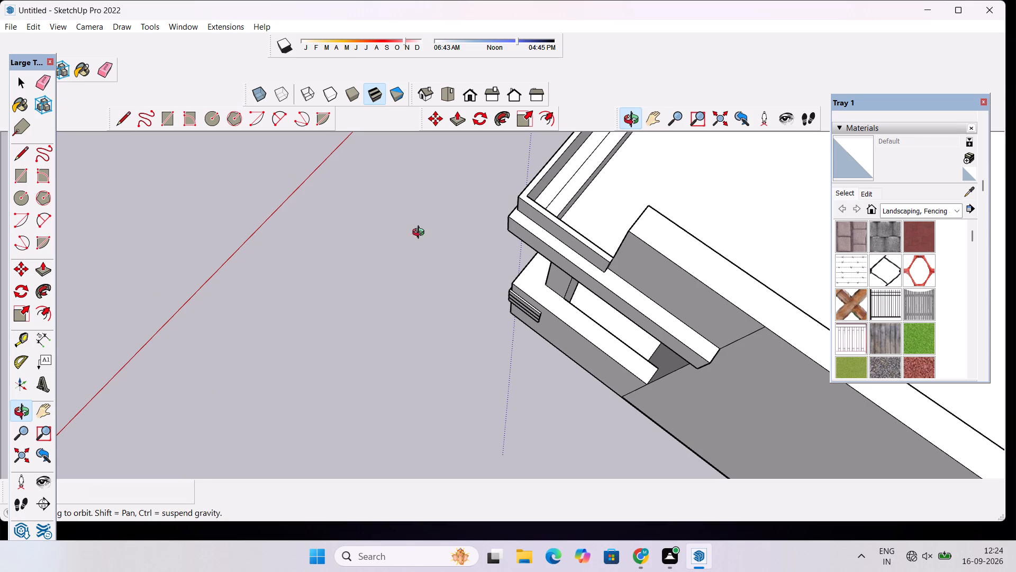
left_click_drag(398, 275, 551, 160)
scroll(367, 242, "down", 3)
left_click_drag(372, 270, 449, 274)
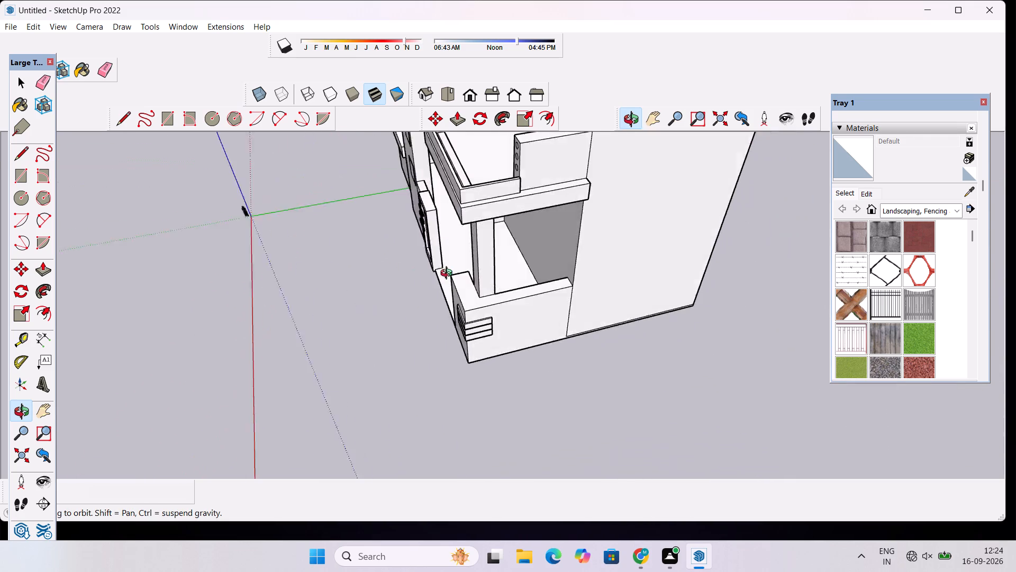
left_click_drag(449, 274, 622, 246)
left_click_drag(470, 243, 463, 370, "shift")
scroll(509, 294, "up", 5)
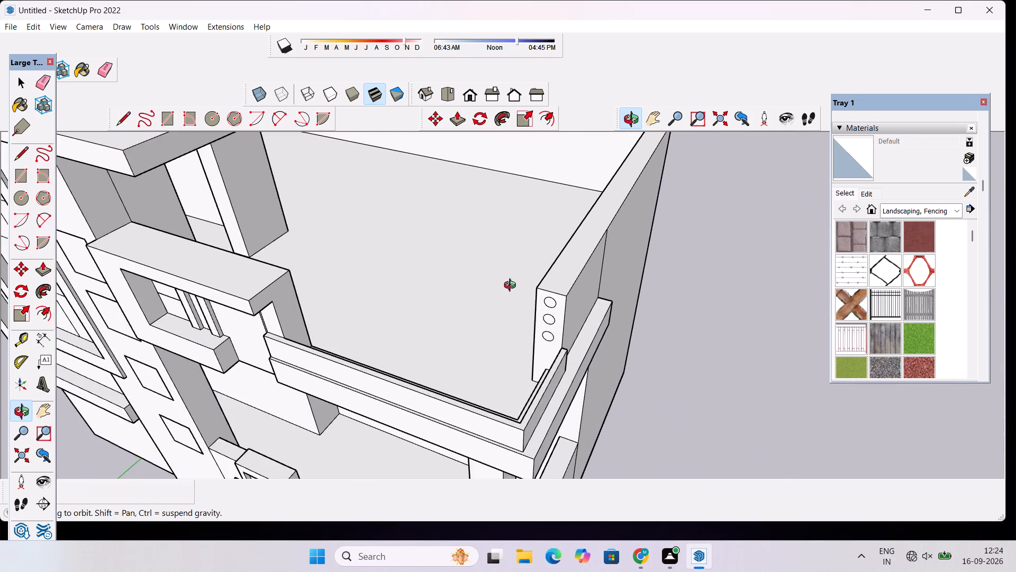
Draw a line about 15' 1" along the side floor strip from the base of the wall end with circles to the front floor line.
scroll(512, 287, "down", 2)
left_click_drag(499, 381, 628, 365)
scroll(612, 328, "up", 3)
left_click_drag(577, 336, 598, 436)
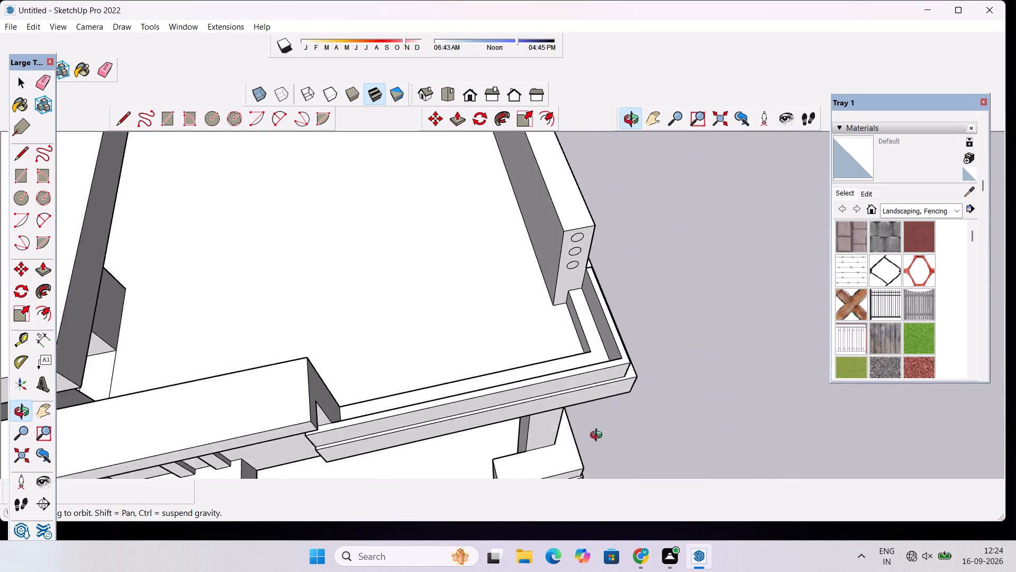
left_click_drag(598, 436, 599, 467)
left_click_drag(595, 354, 547, 404, "shift")
scroll(532, 346, "up", 4)
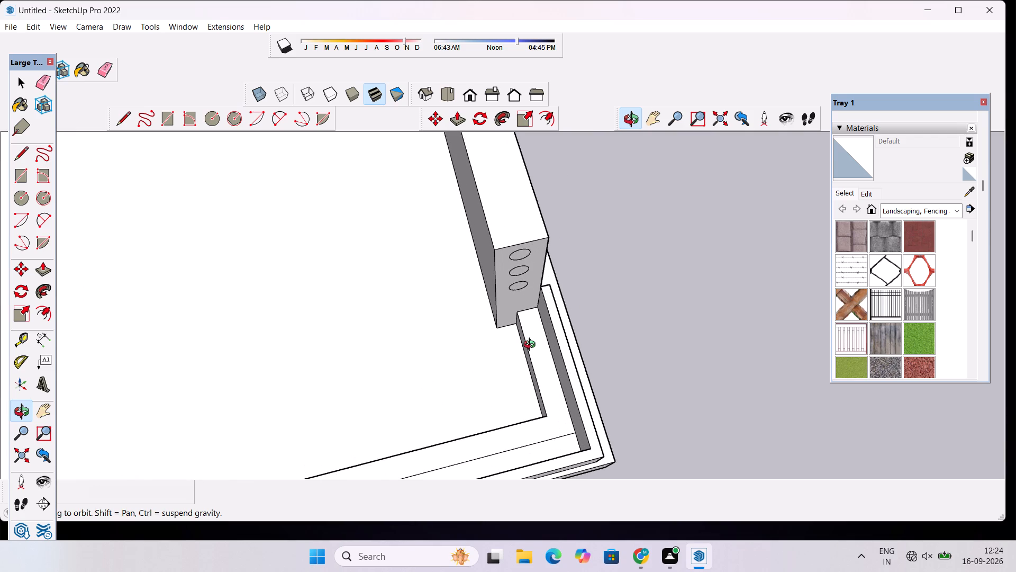
key("l")
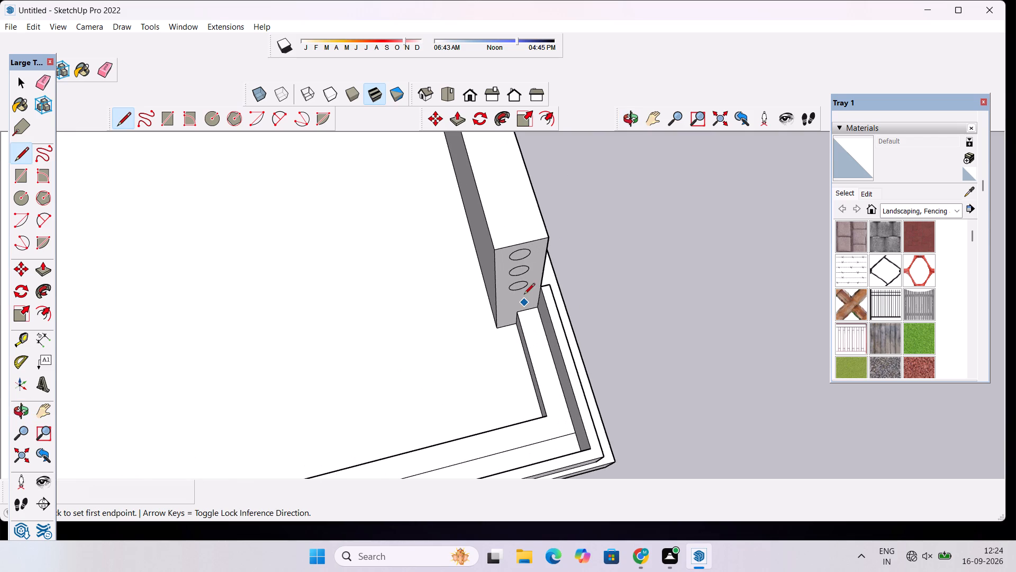
scroll(528, 320, "up", 2)
left_click(528, 309)
scroll(529, 315, "down", 6)
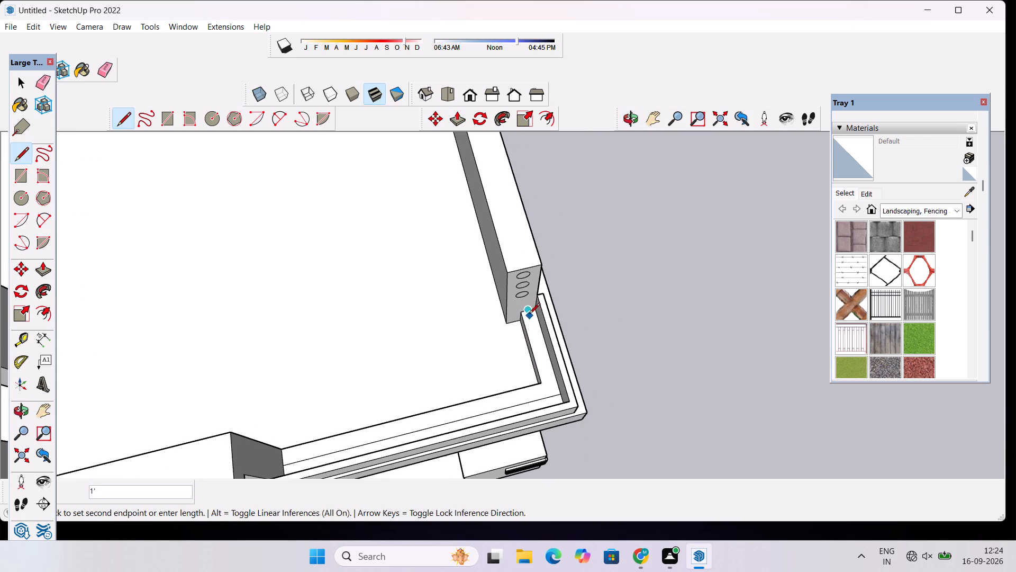
left_click(551, 397)
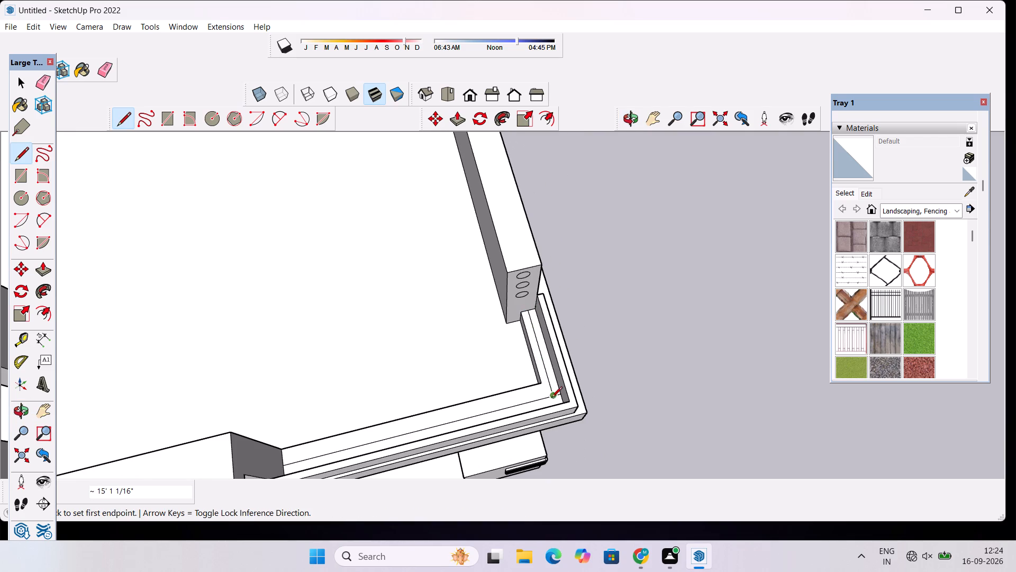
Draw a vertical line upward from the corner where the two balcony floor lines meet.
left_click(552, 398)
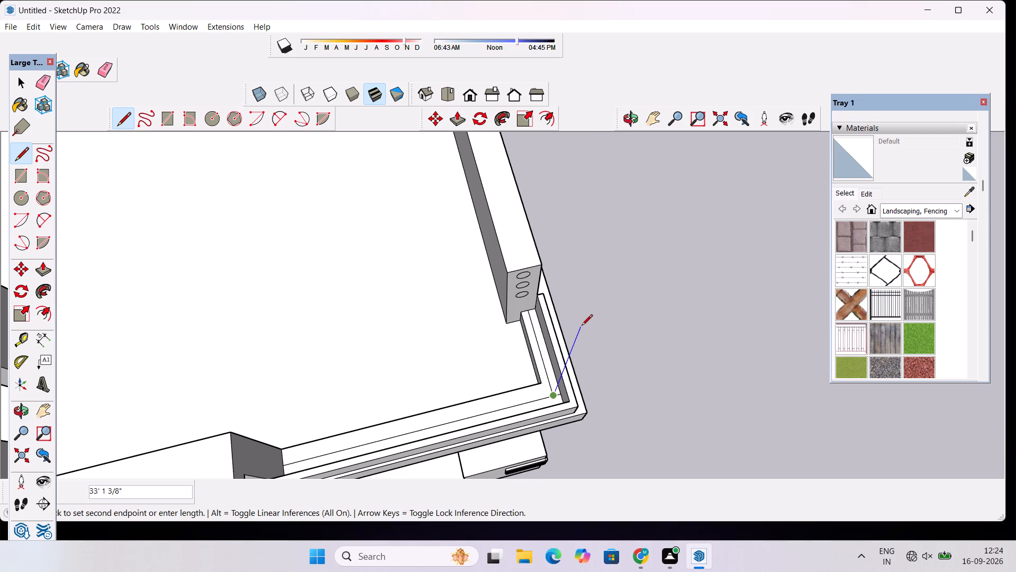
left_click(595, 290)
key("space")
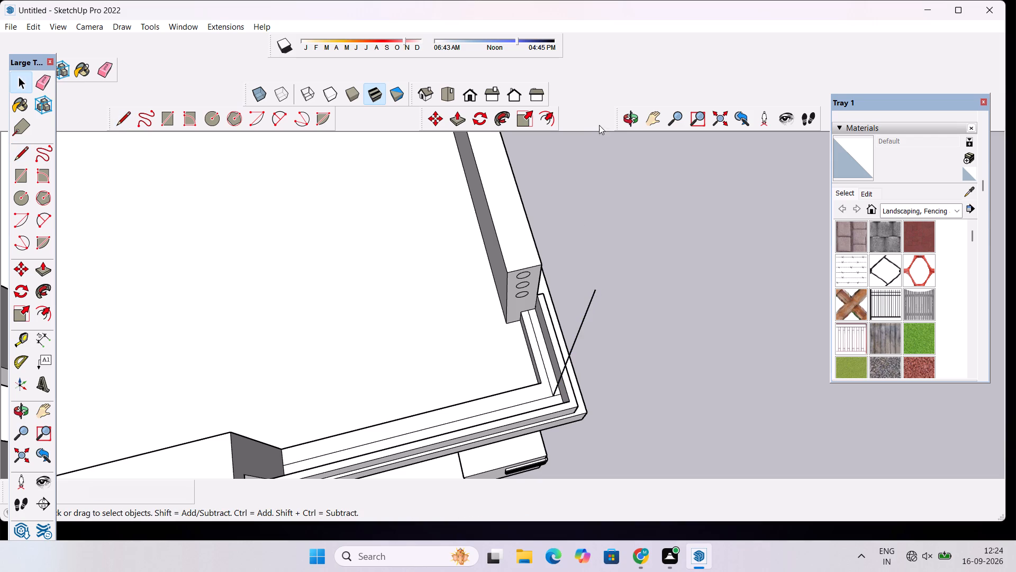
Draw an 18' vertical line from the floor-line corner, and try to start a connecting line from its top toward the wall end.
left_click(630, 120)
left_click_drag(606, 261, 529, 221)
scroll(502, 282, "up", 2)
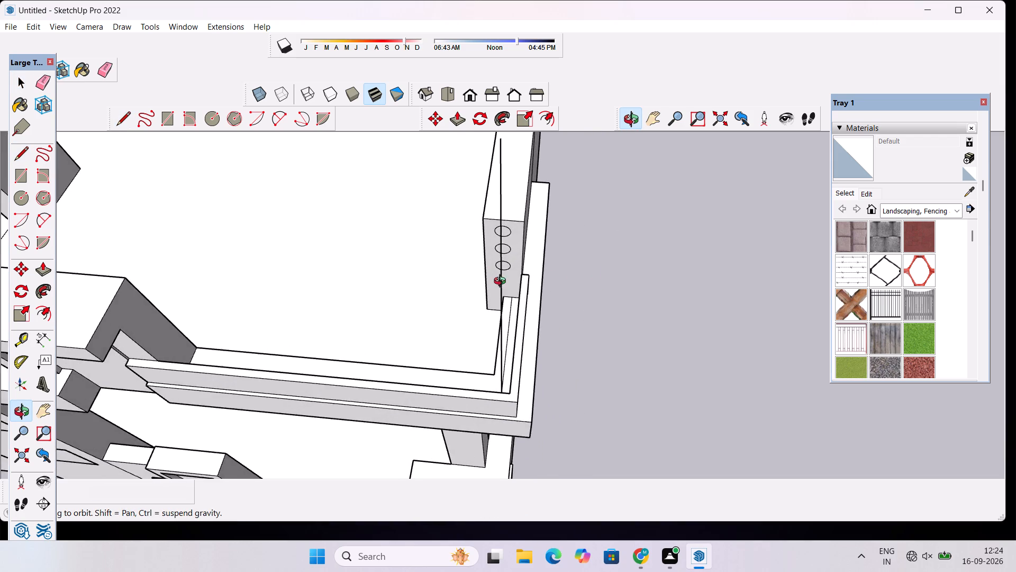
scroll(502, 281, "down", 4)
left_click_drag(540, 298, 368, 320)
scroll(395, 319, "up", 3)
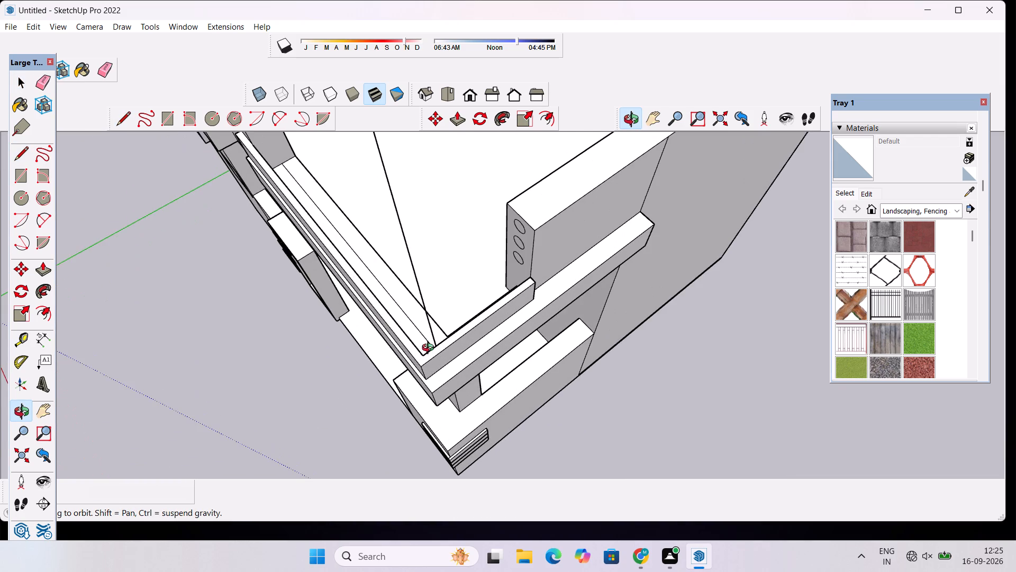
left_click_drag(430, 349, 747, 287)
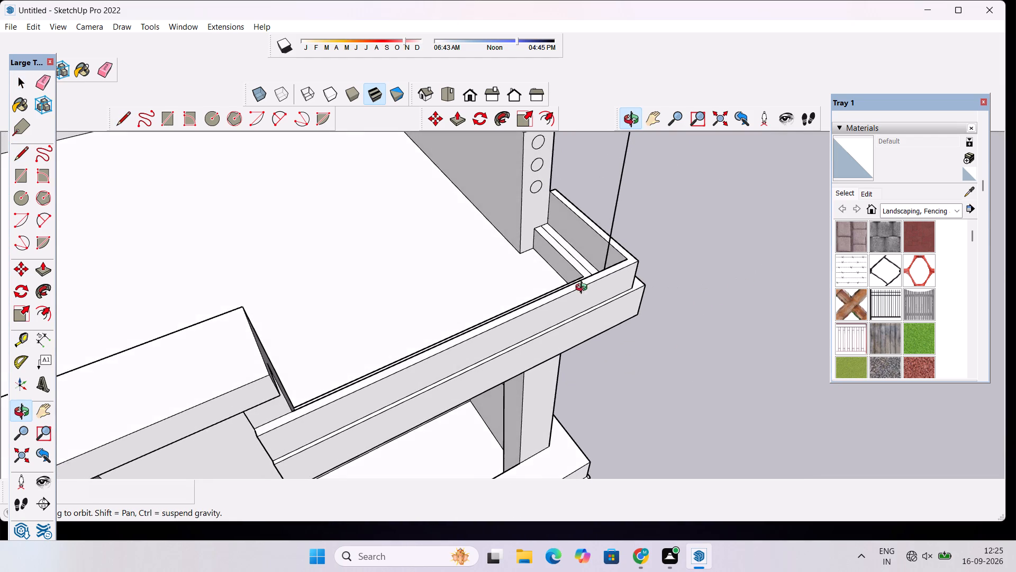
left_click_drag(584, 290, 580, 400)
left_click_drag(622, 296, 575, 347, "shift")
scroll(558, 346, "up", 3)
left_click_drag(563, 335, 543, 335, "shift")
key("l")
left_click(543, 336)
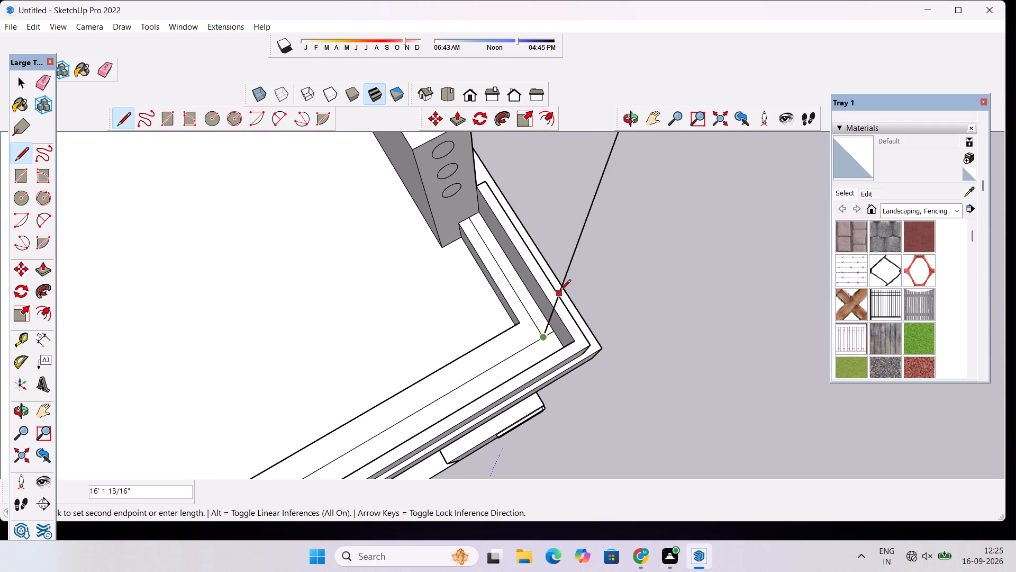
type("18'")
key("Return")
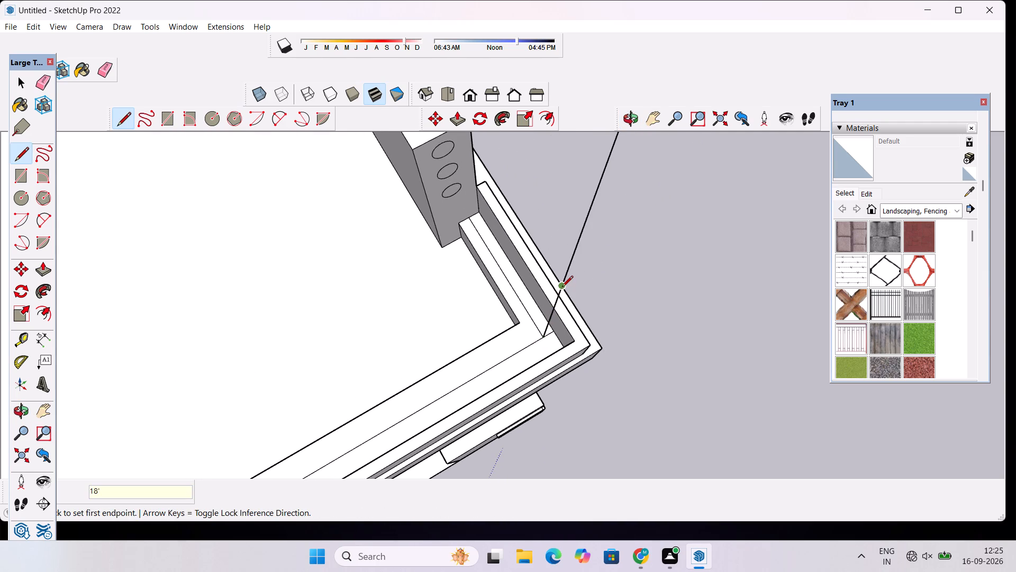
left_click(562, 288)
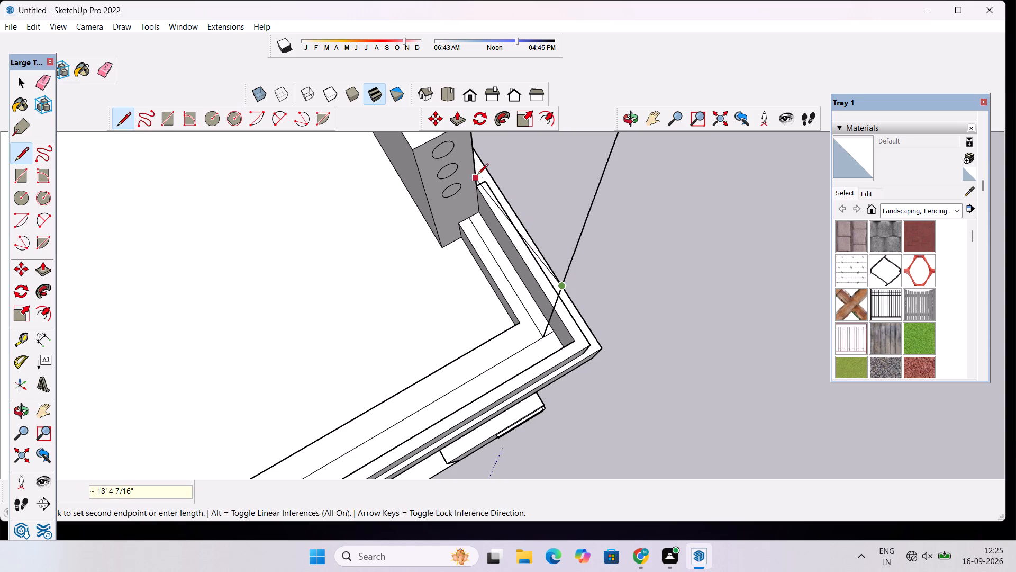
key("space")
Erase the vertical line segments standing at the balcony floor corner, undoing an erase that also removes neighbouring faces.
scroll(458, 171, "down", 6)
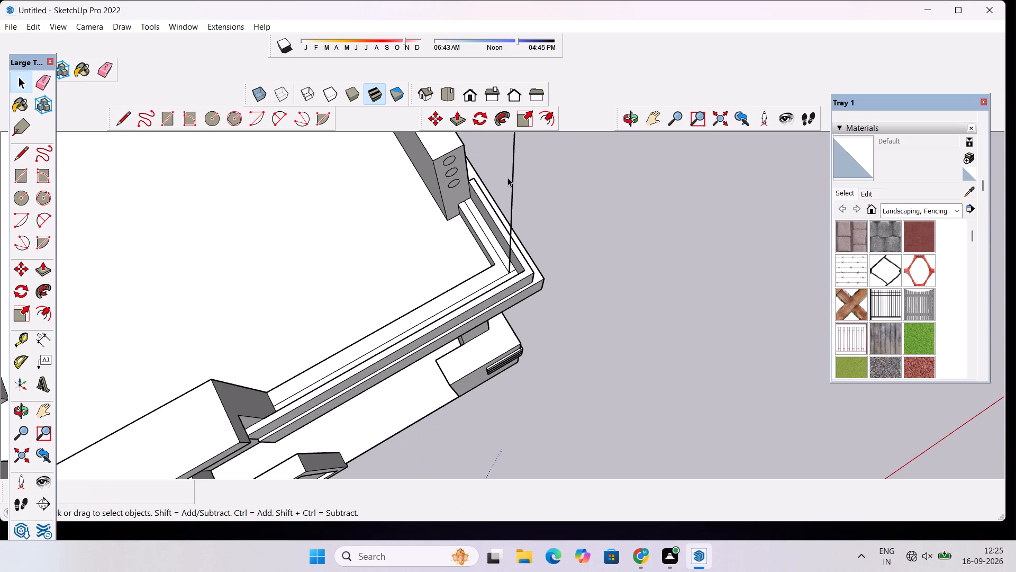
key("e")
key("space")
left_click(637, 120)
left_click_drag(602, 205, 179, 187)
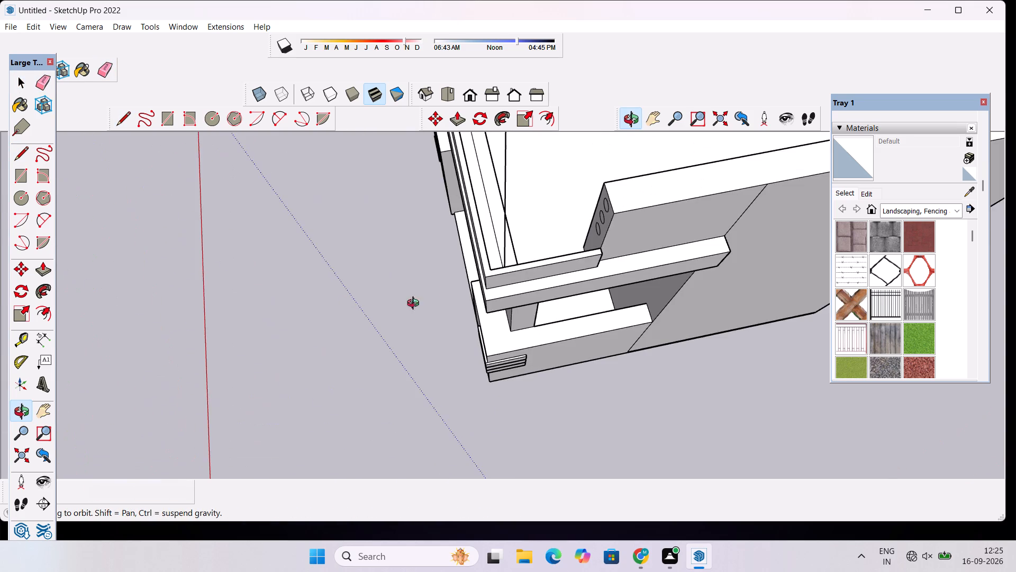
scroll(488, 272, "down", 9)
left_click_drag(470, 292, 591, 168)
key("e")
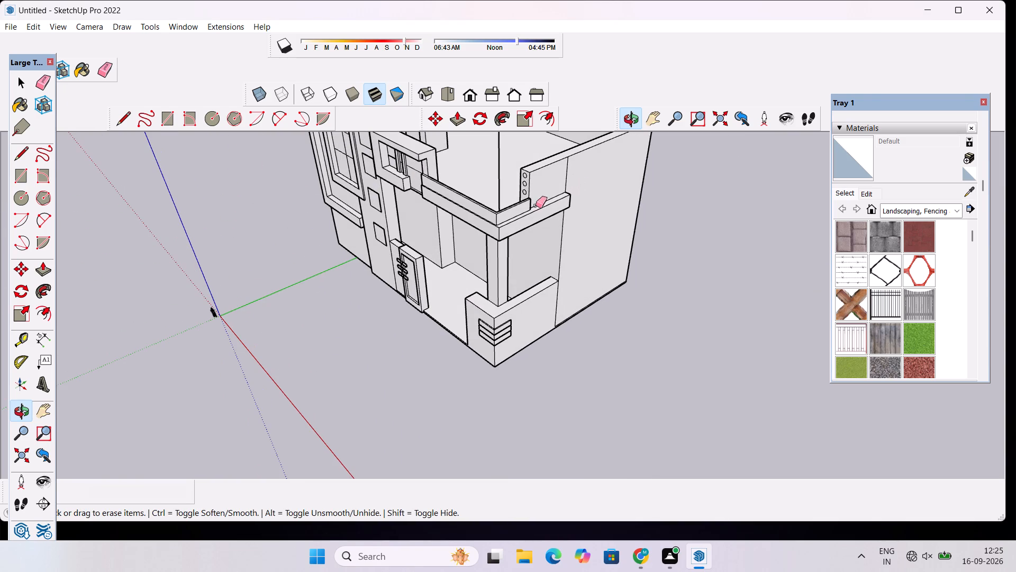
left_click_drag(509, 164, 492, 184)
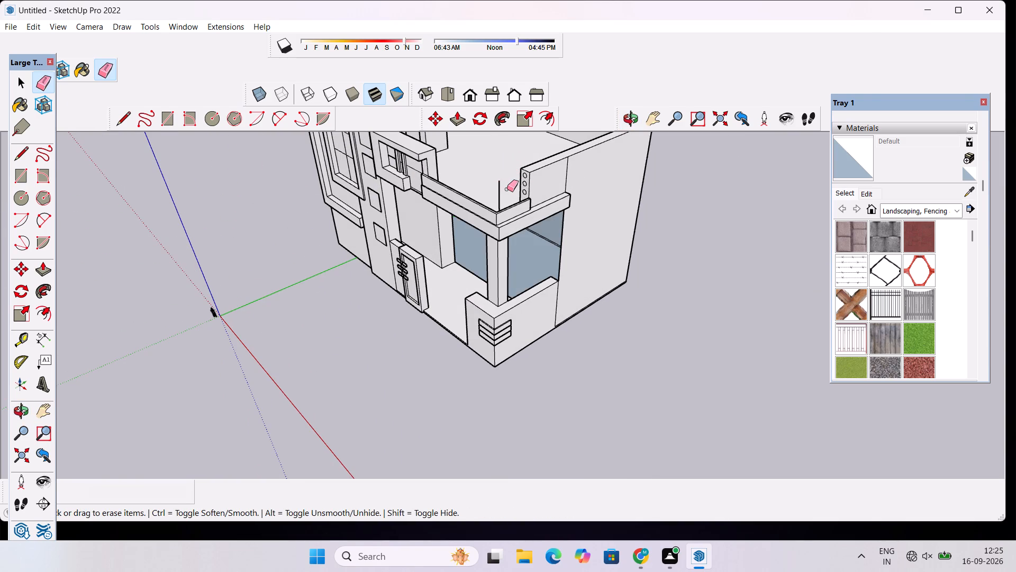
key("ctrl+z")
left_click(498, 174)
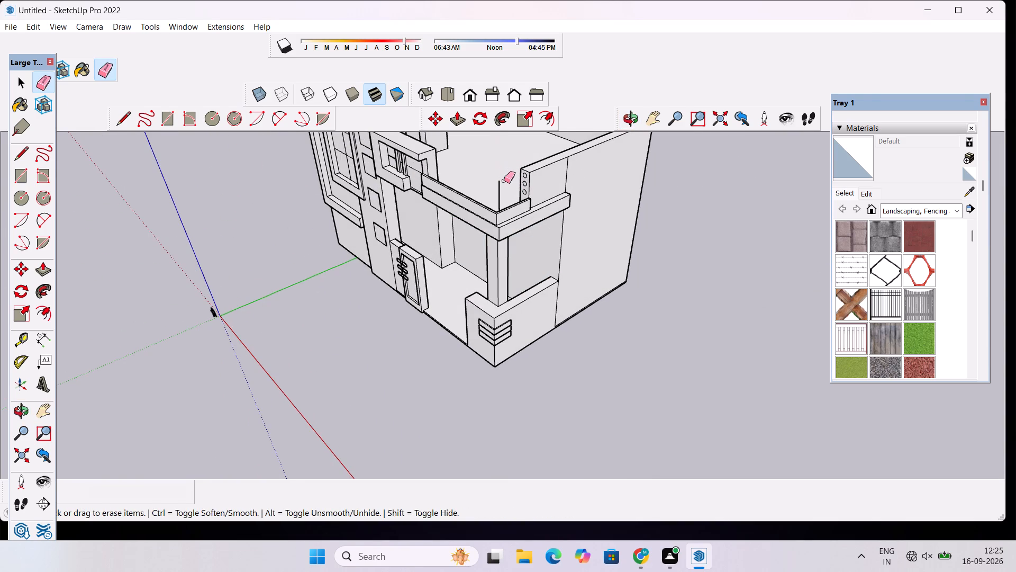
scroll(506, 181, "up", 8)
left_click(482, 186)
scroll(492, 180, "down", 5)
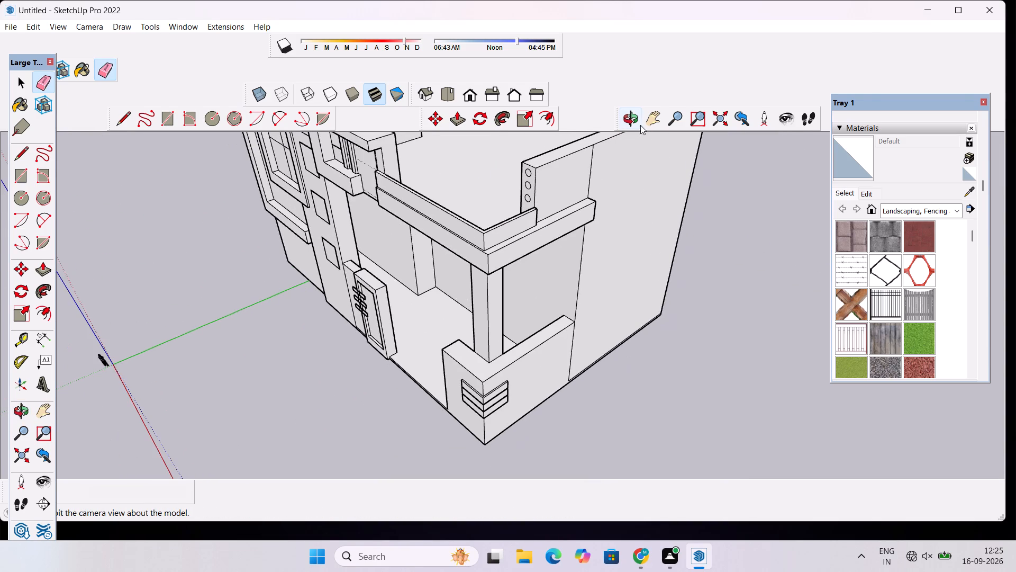
Examine the whole house from the front and the side, including the balcony and the porch below it.
left_click(632, 119)
left_click_drag(479, 256, 639, 150)
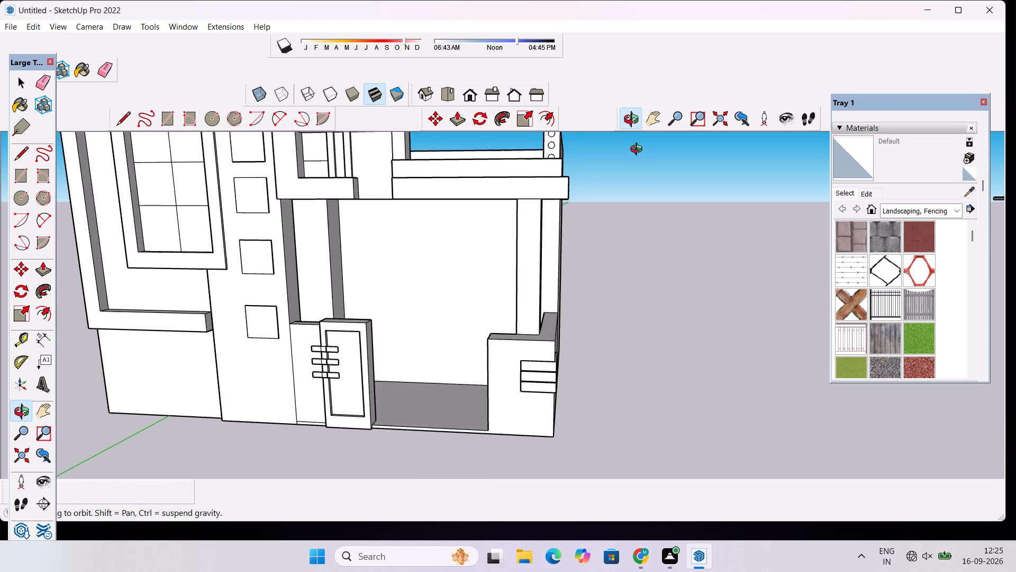
scroll(545, 223, "down", 4)
left_click_drag(487, 307, 591, 323)
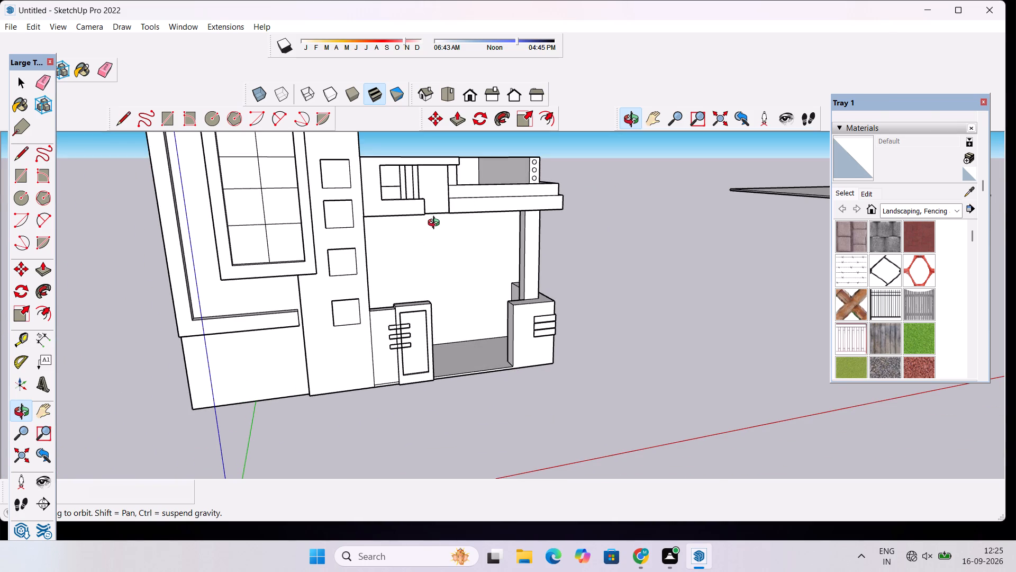
scroll(423, 225, "down", 5)
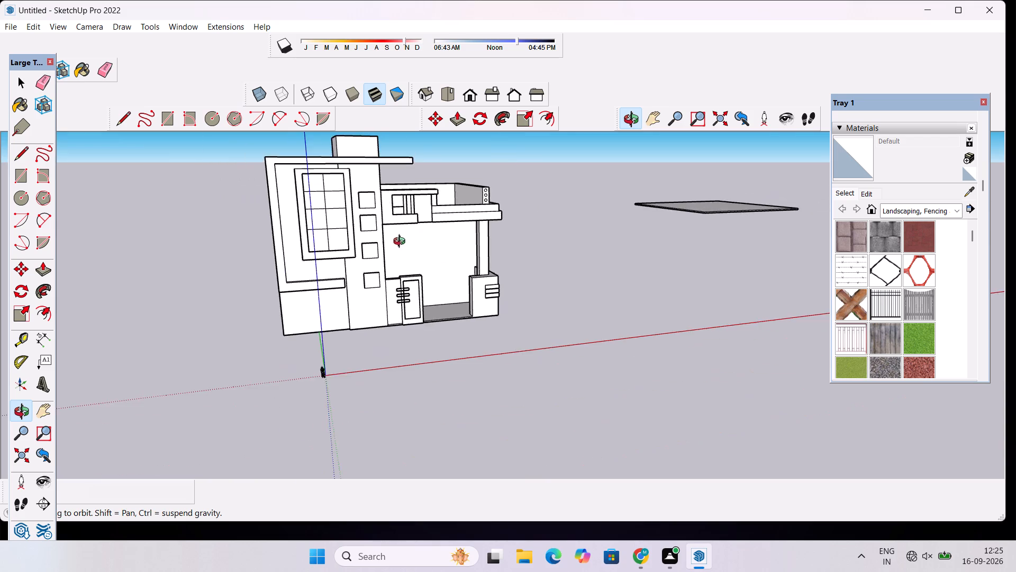
left_click_drag(441, 282, 178, 288)
scroll(494, 245, "up", 5)
left_click_drag(503, 267, 413, 299)
scroll(421, 293, "down", 3)
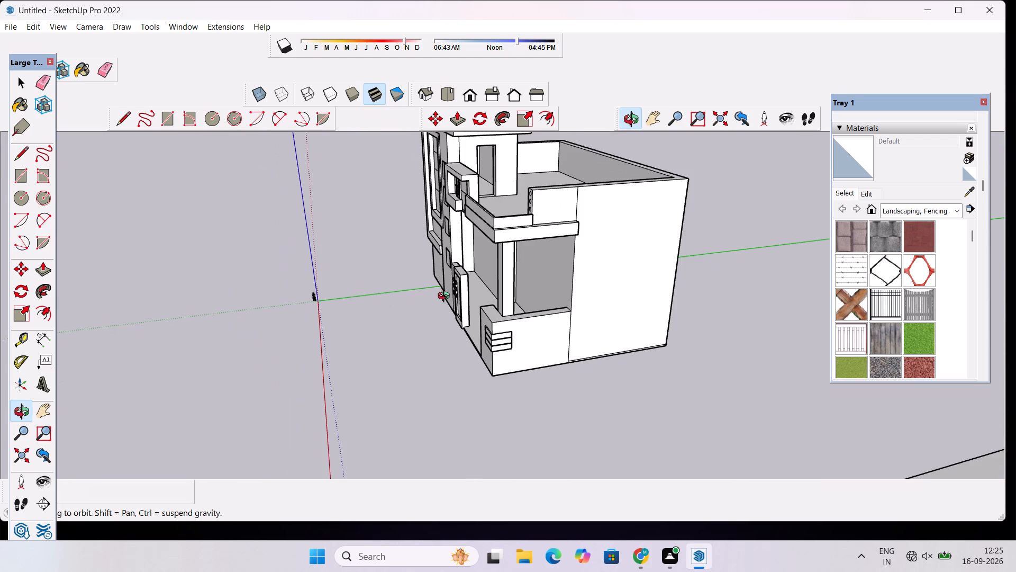
Draw a 25' line across the porch ceiling from the inner pier's top corner to the front wall pier's top corner.
left_click_drag(455, 292, 504, 161)
scroll(492, 243, "up", 8)
left_click_drag(492, 246, 461, 263)
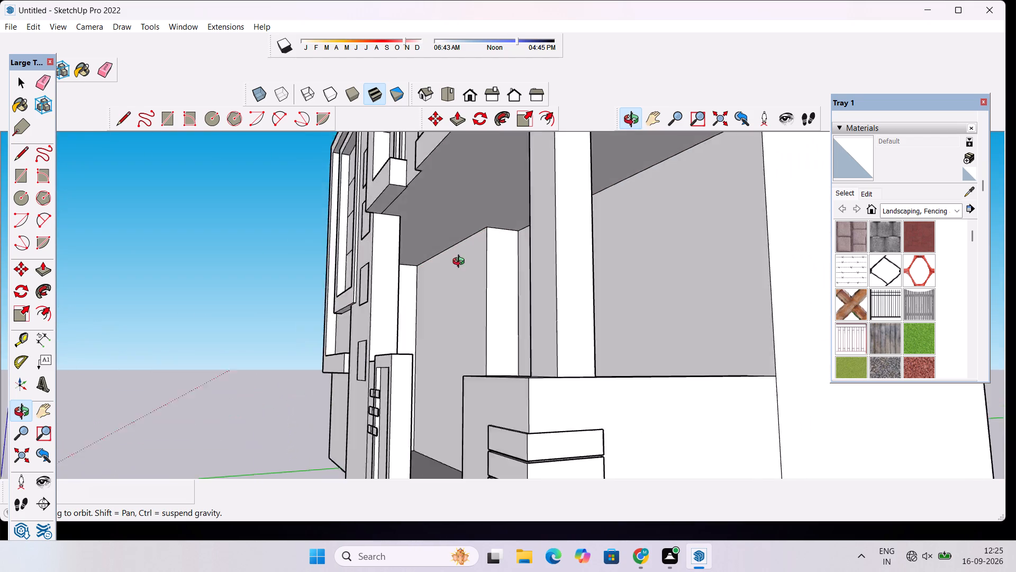
left_click_drag(461, 263, 453, 266)
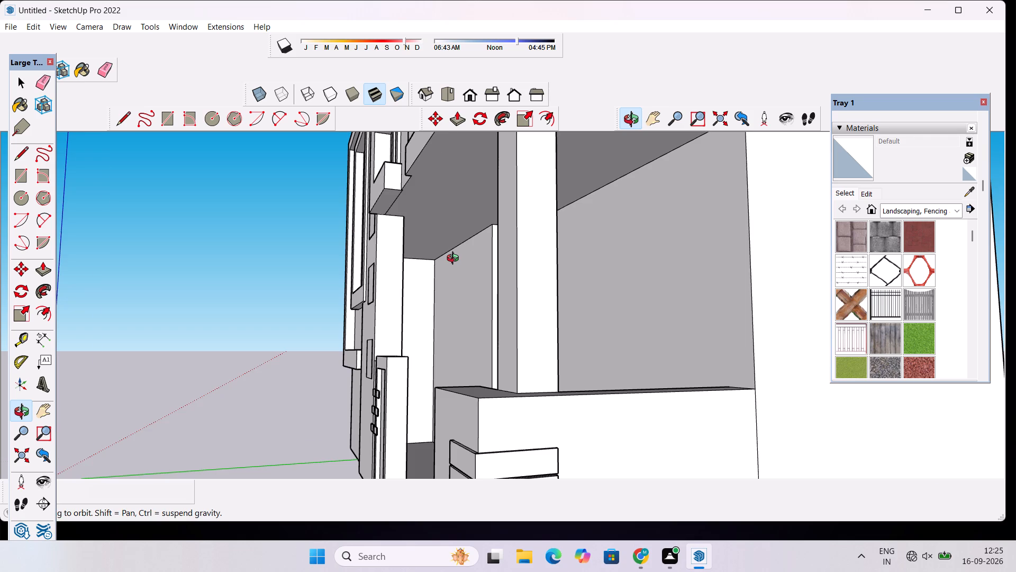
scroll(455, 260, "down", 1)
left_click_drag(452, 270, 482, 326)
left_click_drag(488, 299, 492, 253)
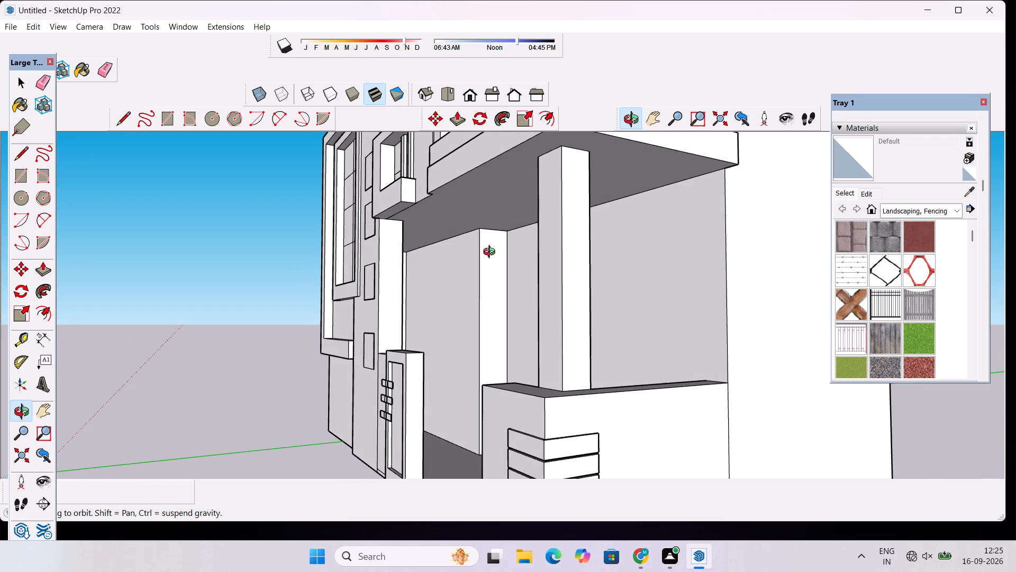
key("l")
scroll(432, 237, "up", 6)
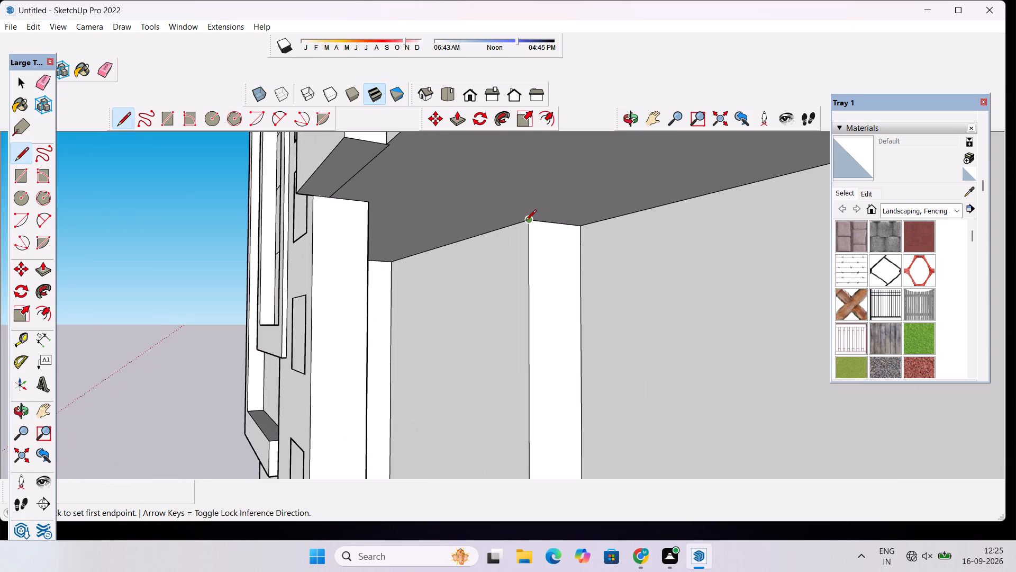
left_click(528, 221)
left_click(367, 204)
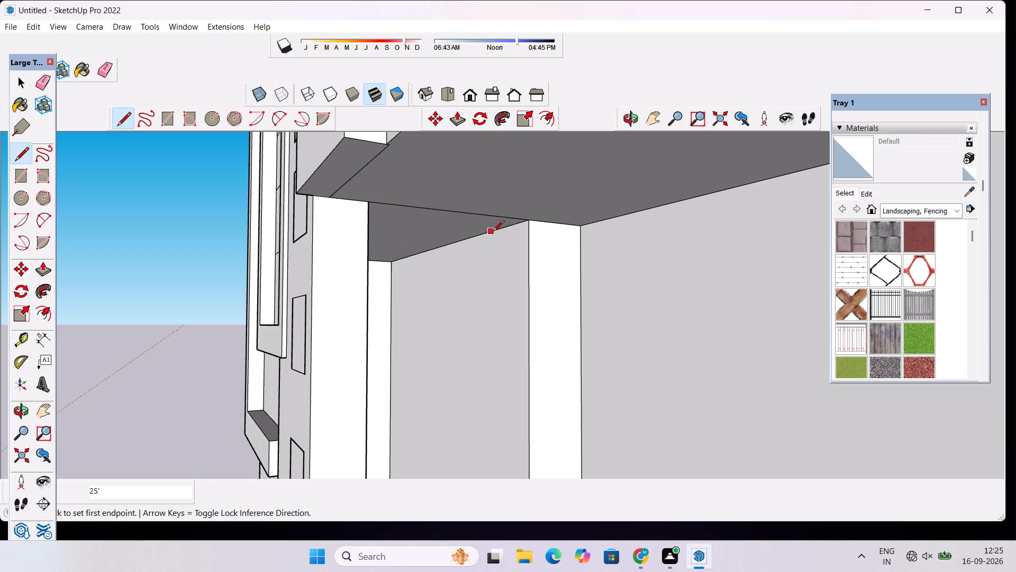
Mark 3' along the ceiling's wall edge from the inner pier corner and draw a parallel 25' line to outline a strip.
scroll(508, 228, "up", 4)
left_click(538, 216)
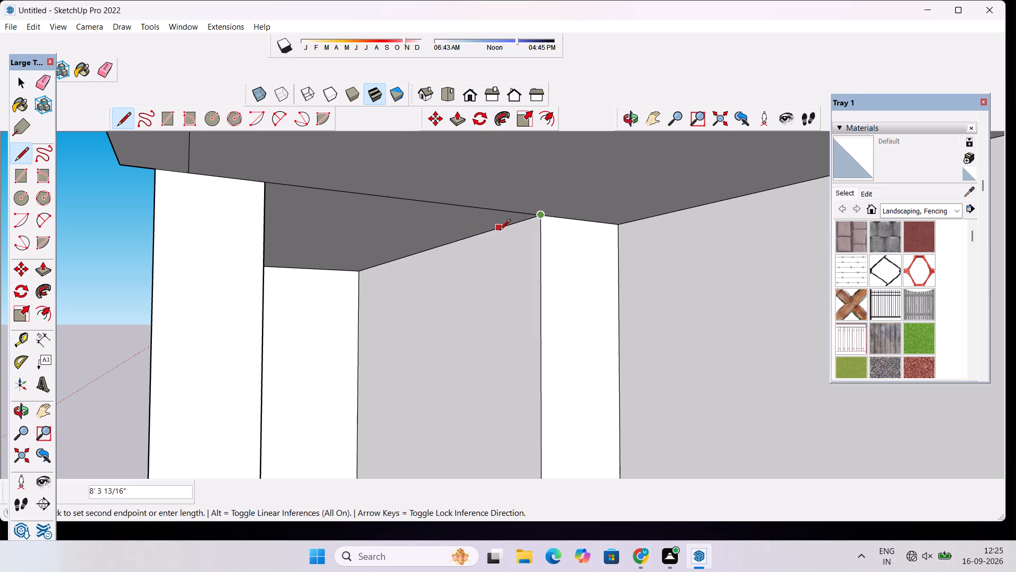
scroll(500, 231, "up", 3)
type("3'")
key("Return")
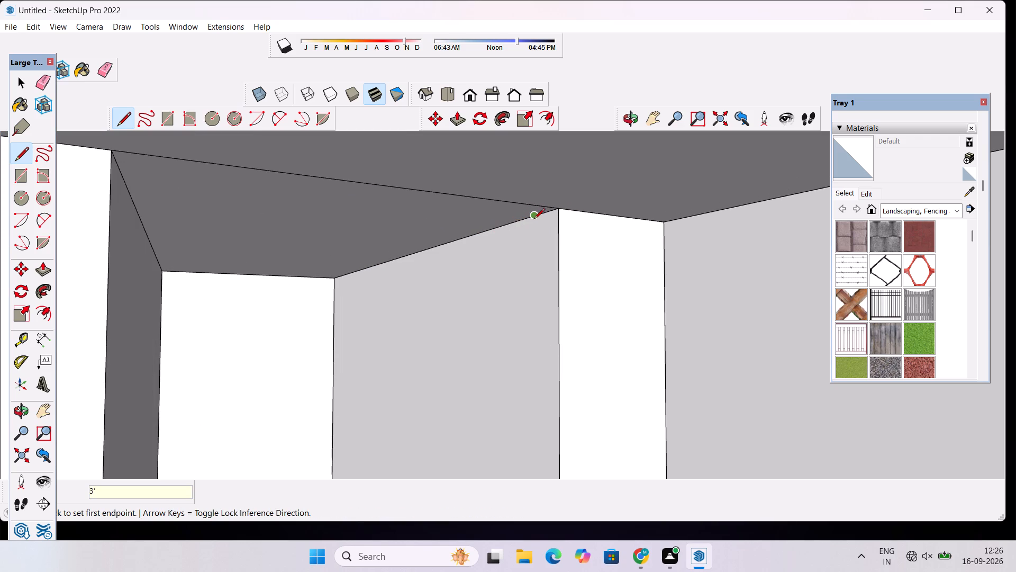
left_click(534, 220)
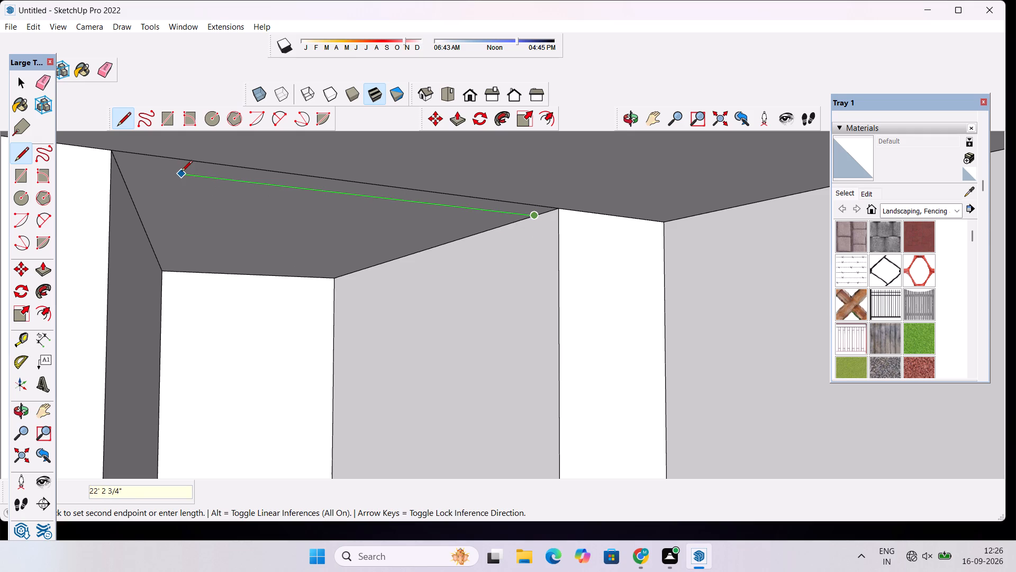
left_click(116, 164)
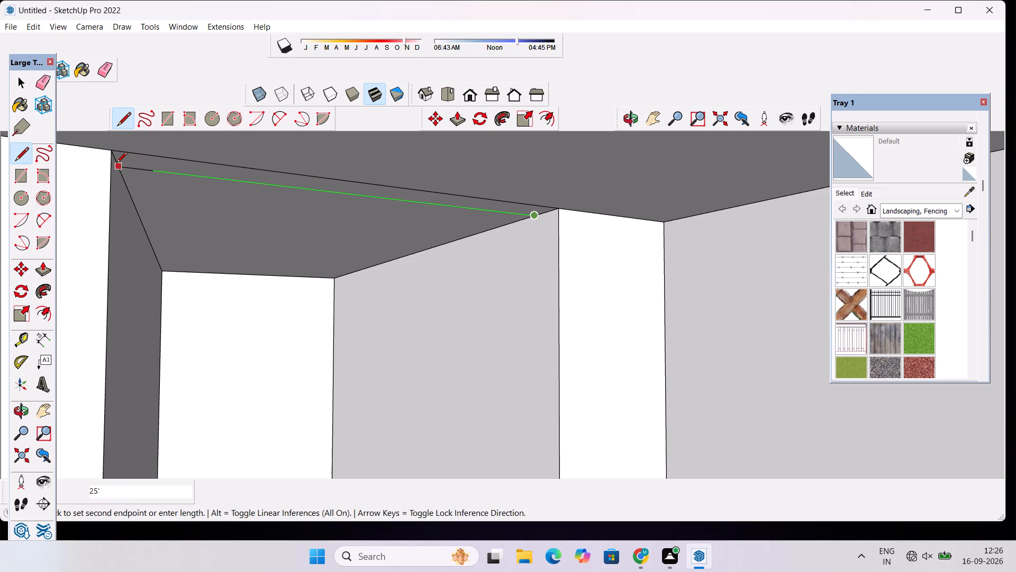
Push/Pull the 25' by 3' strip on the porch ceiling downward 4' to form a beam between the piers.
key("space")
left_click(237, 175)
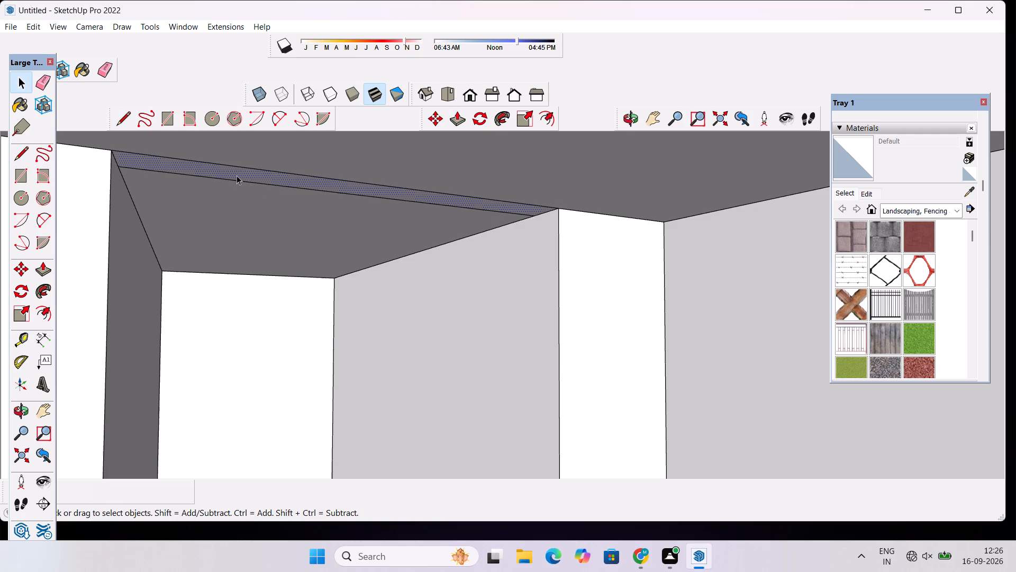
key("p")
left_click(237, 175)
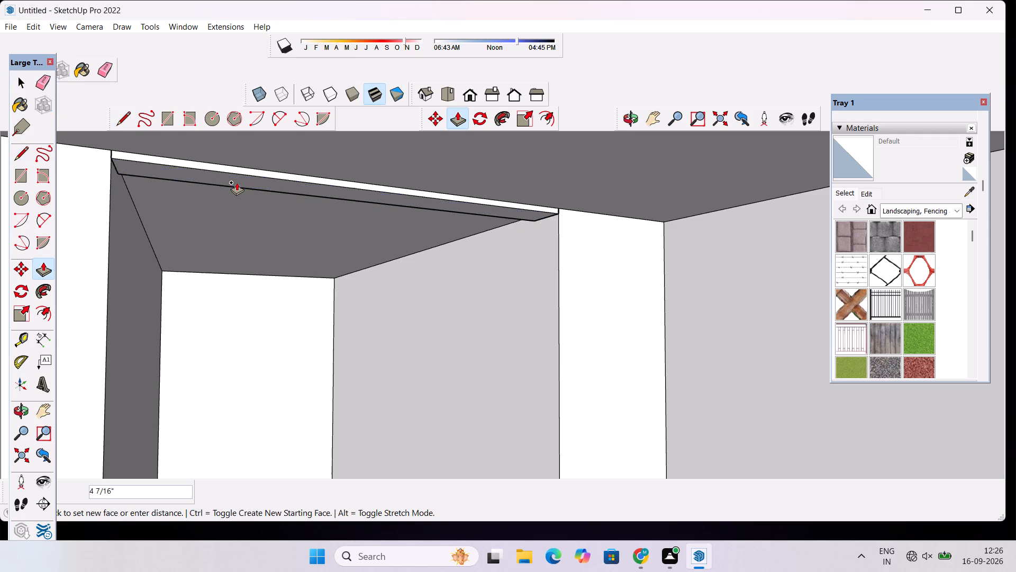
scroll(232, 202, "down", 7)
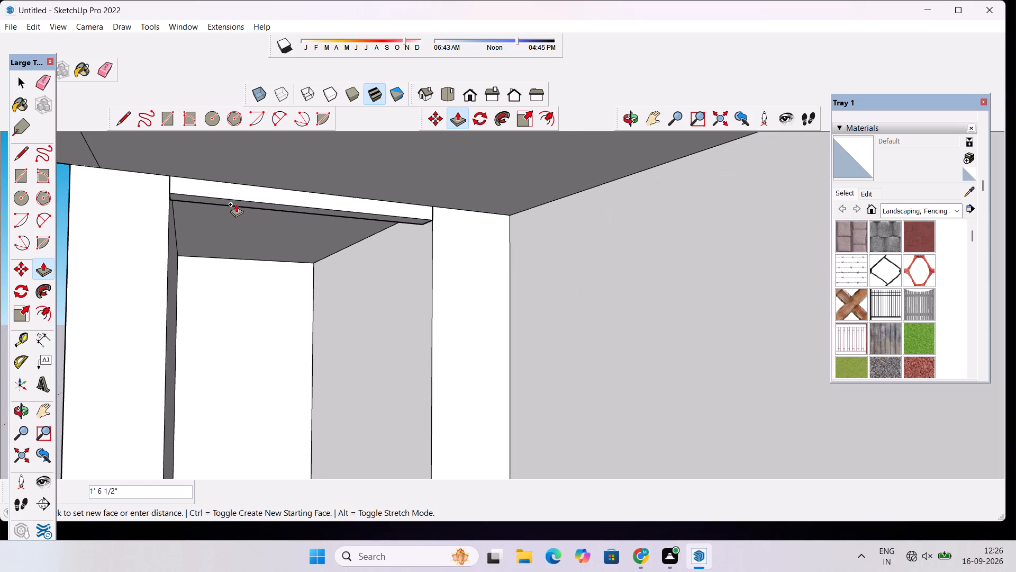
scroll(236, 215, "down", 1)
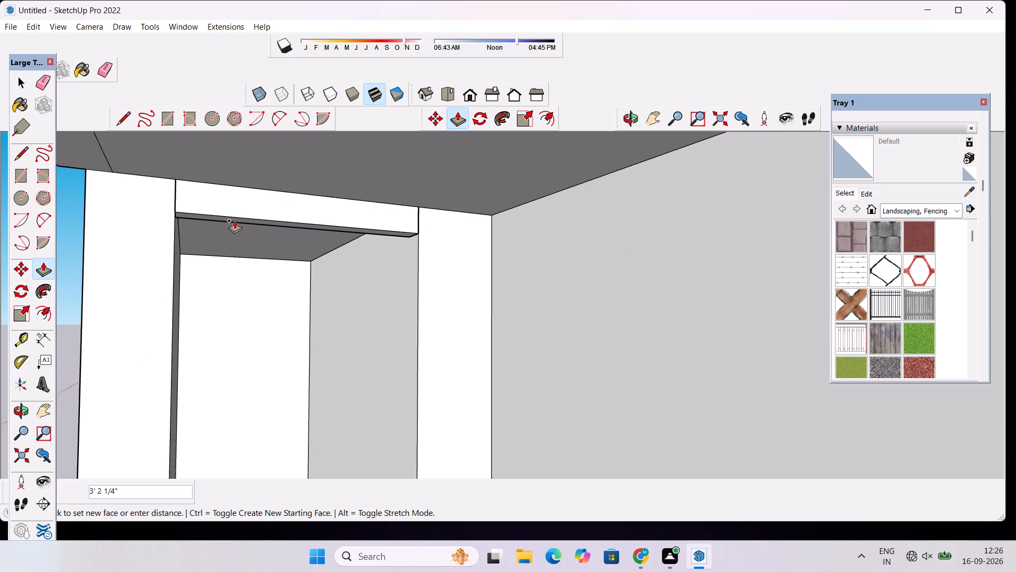
type("4'")
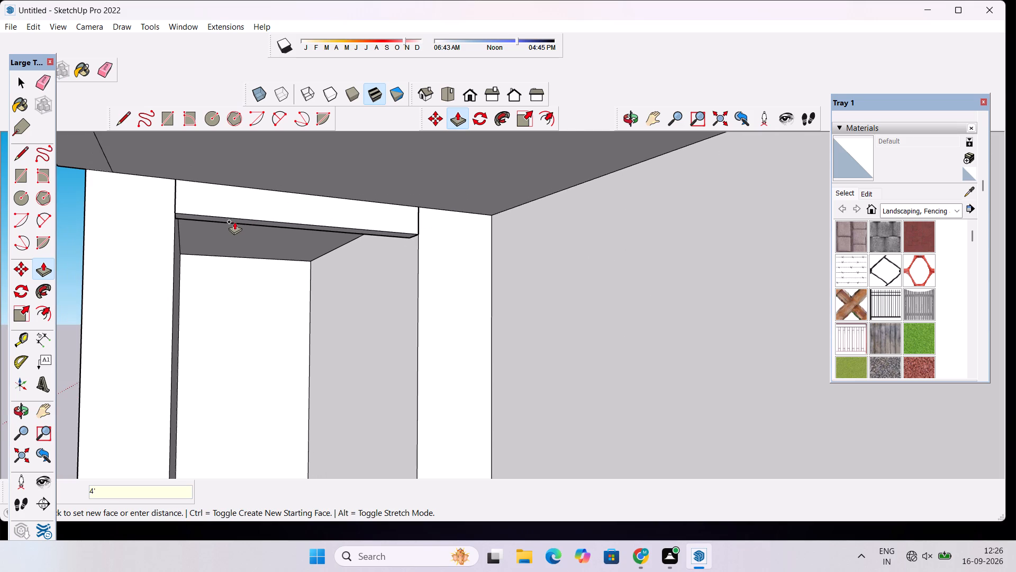
key("Return")
Examine the new porch beam within the whole house from the front and the side.
scroll(234, 221, "down", 15)
left_click(465, 92)
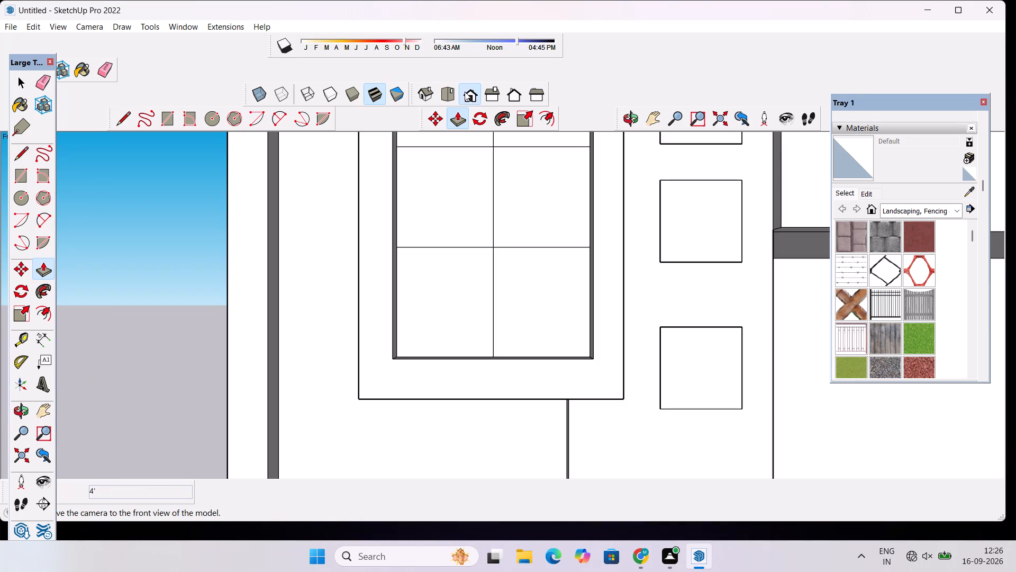
scroll(458, 178, "down", 8)
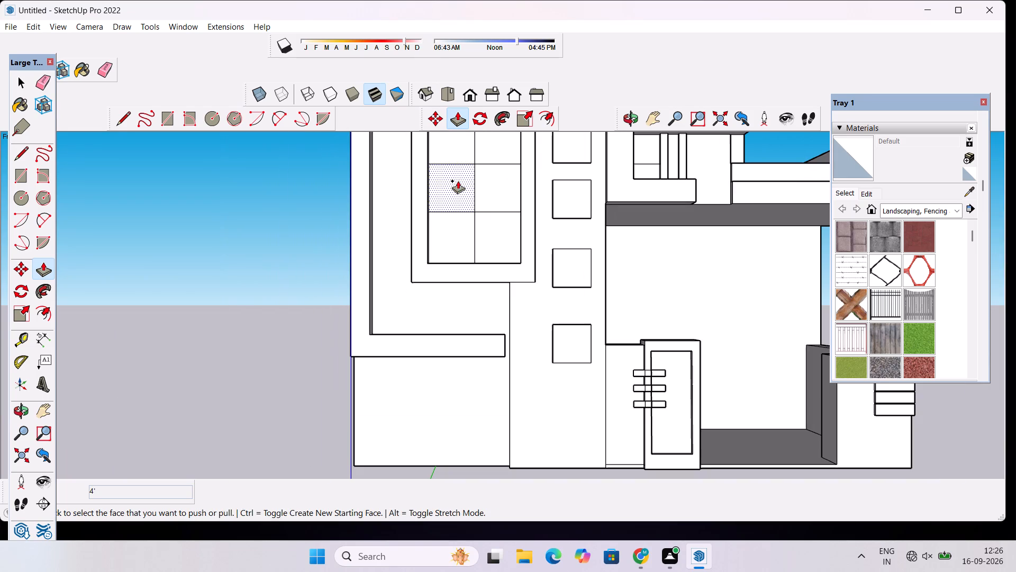
left_click(631, 119)
left_click_drag(542, 196, 434, 267, "shift")
scroll(430, 253, "down", 5)
left_click_drag(529, 301, 524, 309)
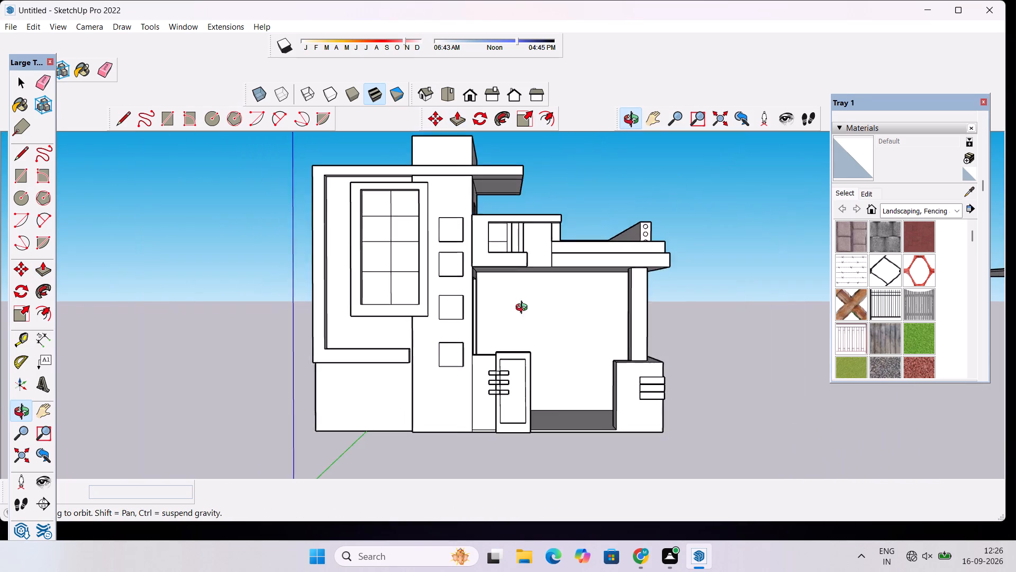
left_click_drag(524, 309, 286, 300)
scroll(493, 302, "up", 4)
left_click_drag(537, 299, 386, 282, "shift")
scroll(386, 282, "down", 4)
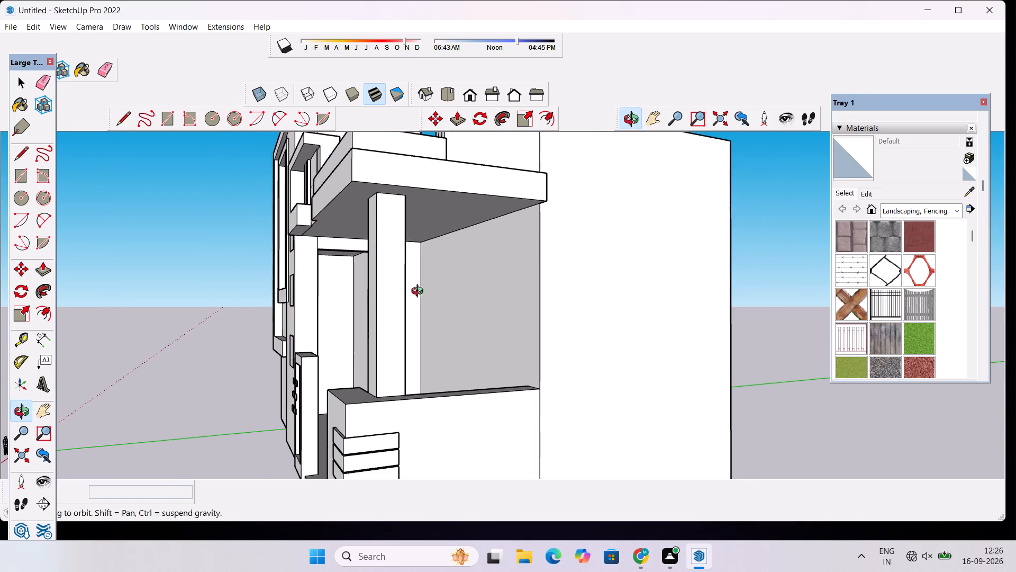
Erase the two short vertical edges where the porch beam's face meets the piers on either side.
left_click_drag(441, 289, 526, 262)
scroll(375, 266, "up", 4)
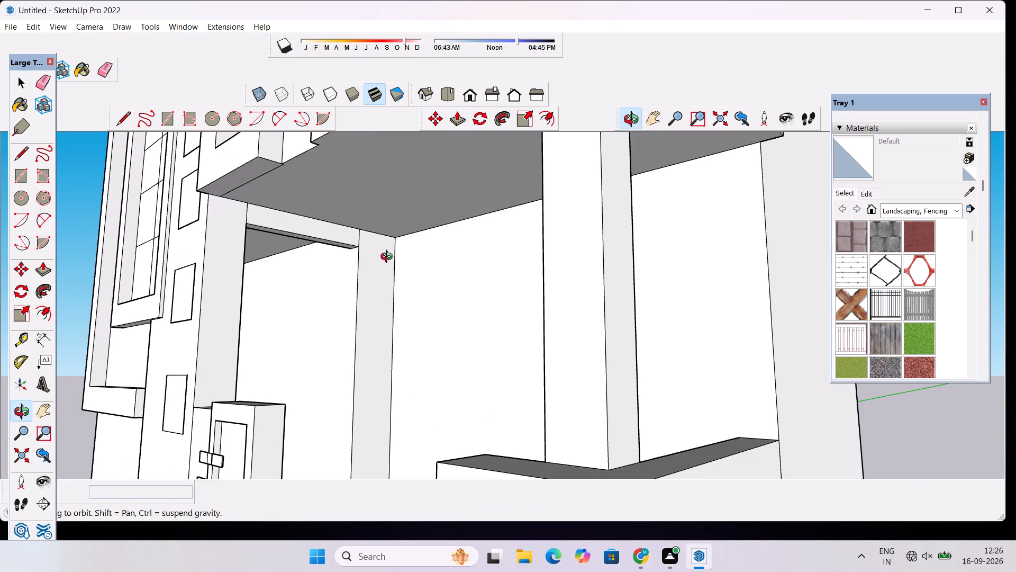
left_click_drag(391, 263, 341, 285)
scroll(302, 239, "up", 4)
left_click_drag(313, 238, 371, 274, "shift")
key("e")
scroll(325, 249, "up", 3)
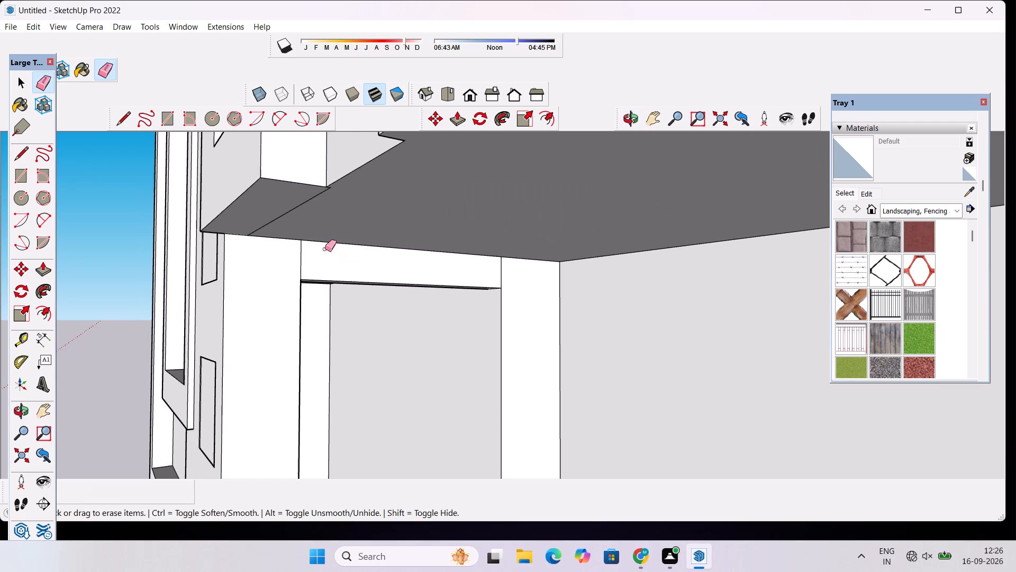
left_click_drag(304, 253, 285, 263)
left_click(498, 267)
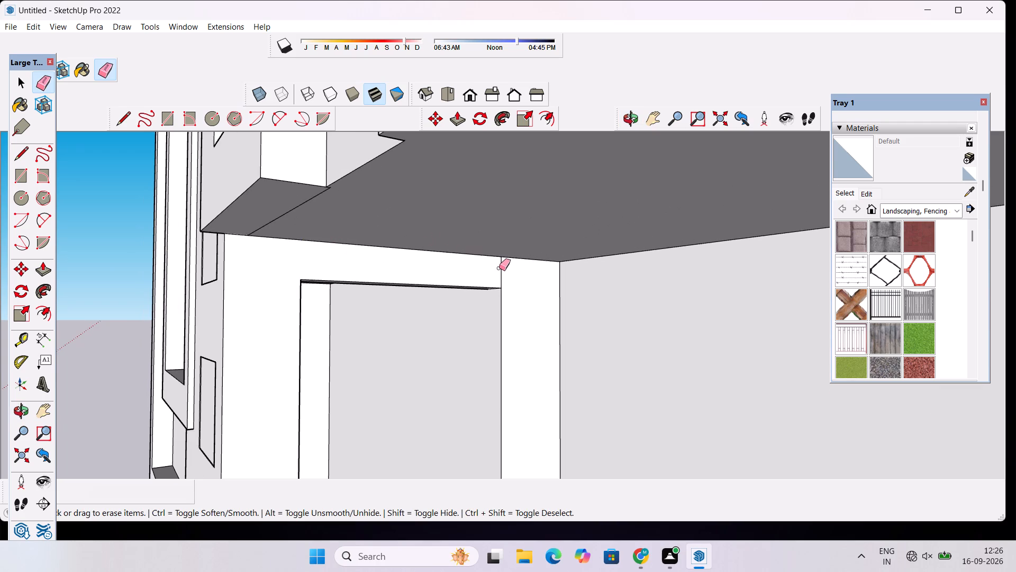
left_click(499, 269)
Examine the merged beam and piers from below, from the porch interior and from the front of the house.
left_click(631, 123)
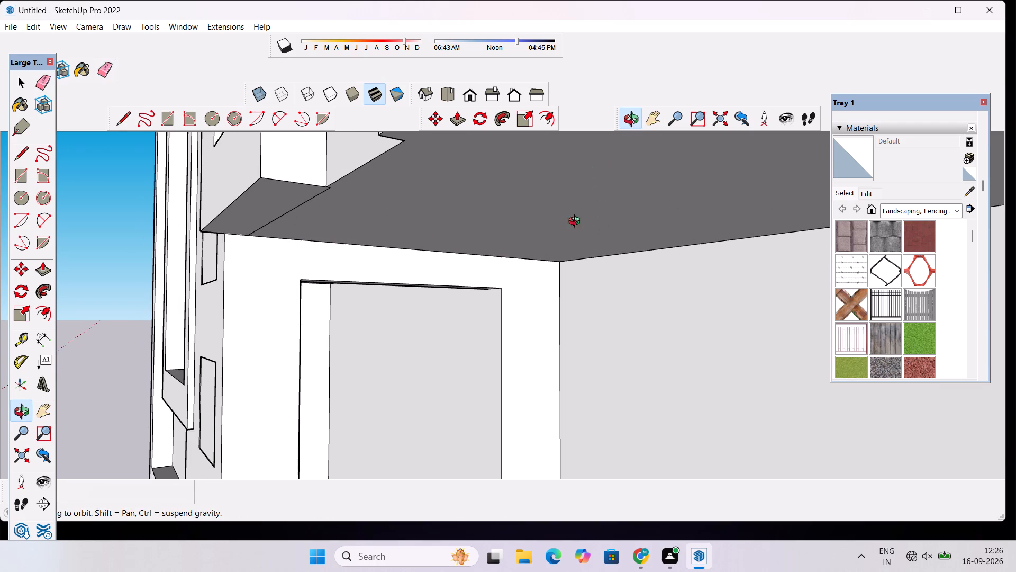
left_click_drag(525, 296, 346, 220)
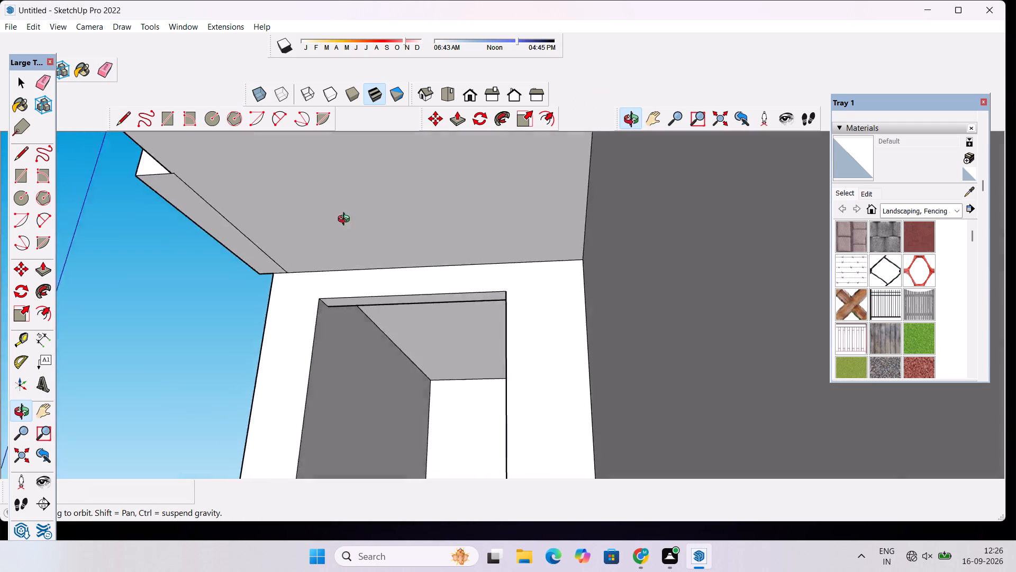
left_click_drag(346, 220, 258, 260)
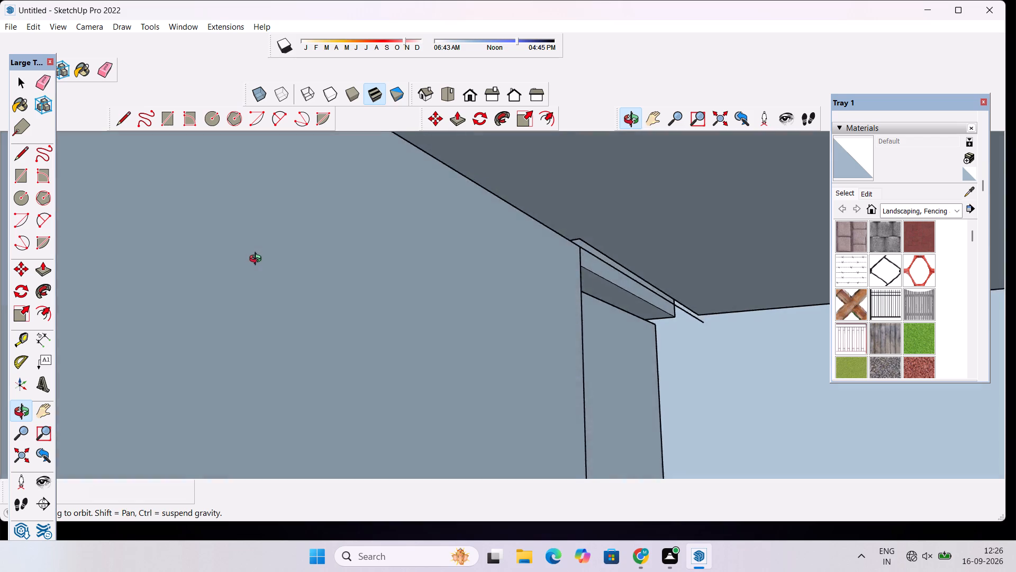
left_click_drag(258, 260, 497, 273)
scroll(492, 268, "down", 3)
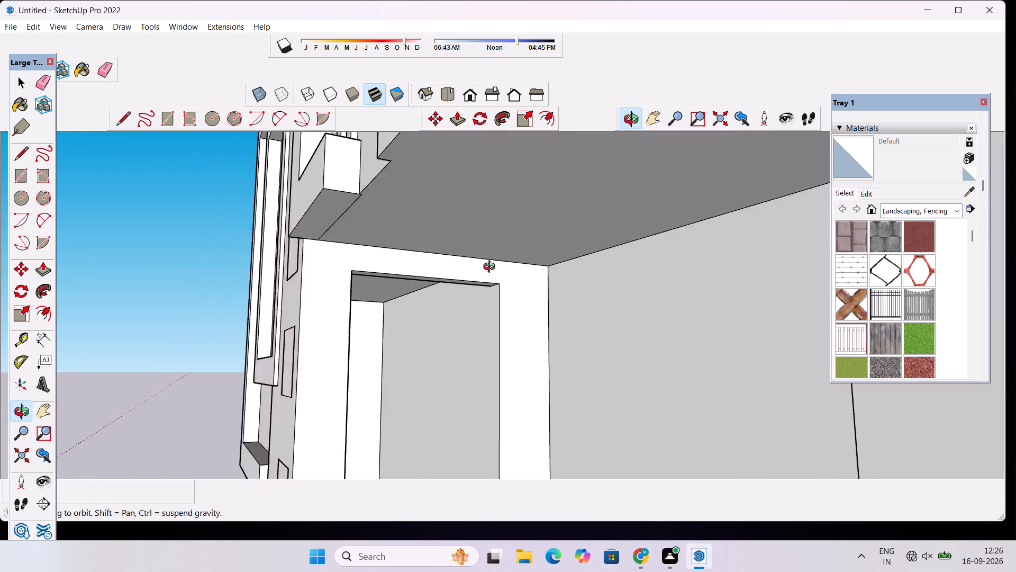
scroll(492, 268, "down", 3)
left_click_drag(474, 297, 494, 229)
left_click_drag(415, 276, 498, 289)
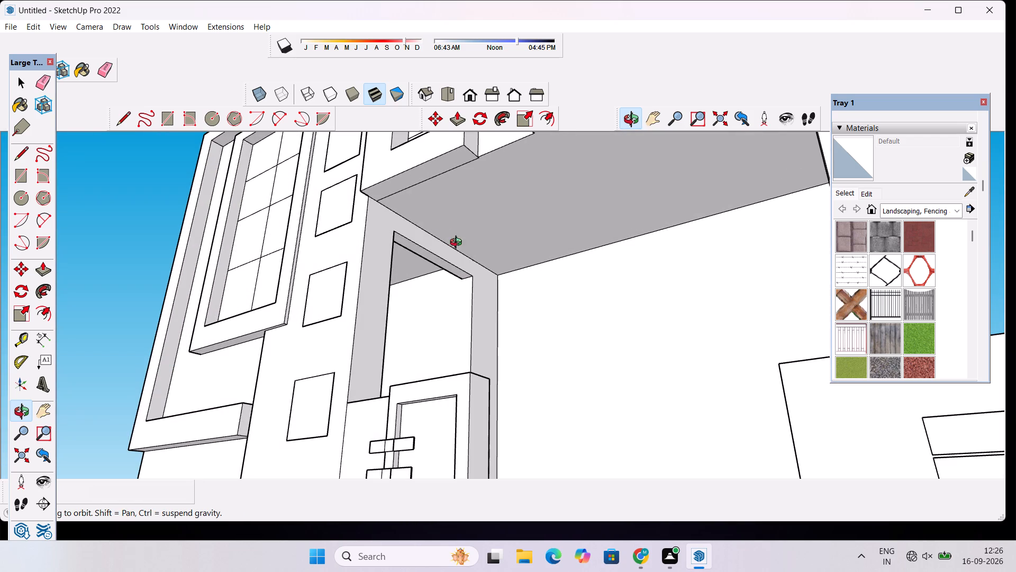
scroll(419, 218, "down", 6)
left_click_drag(401, 233, 543, 326)
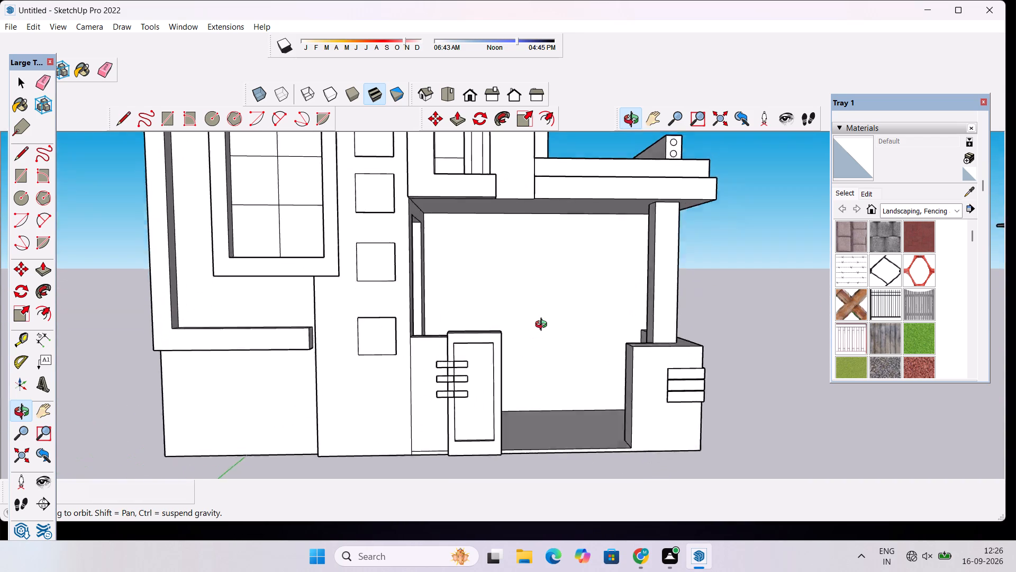
left_click_drag(543, 326, 545, 321)
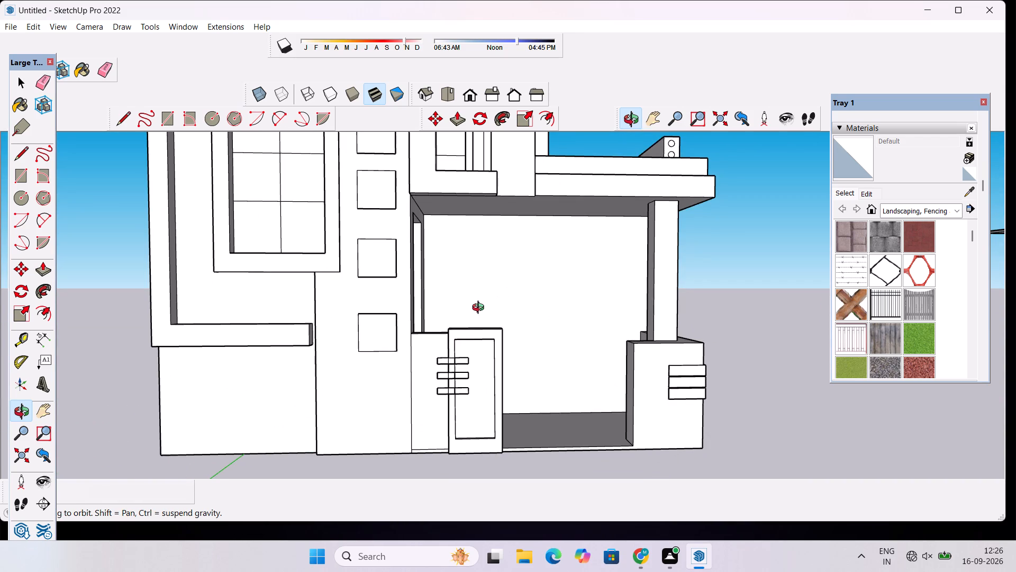
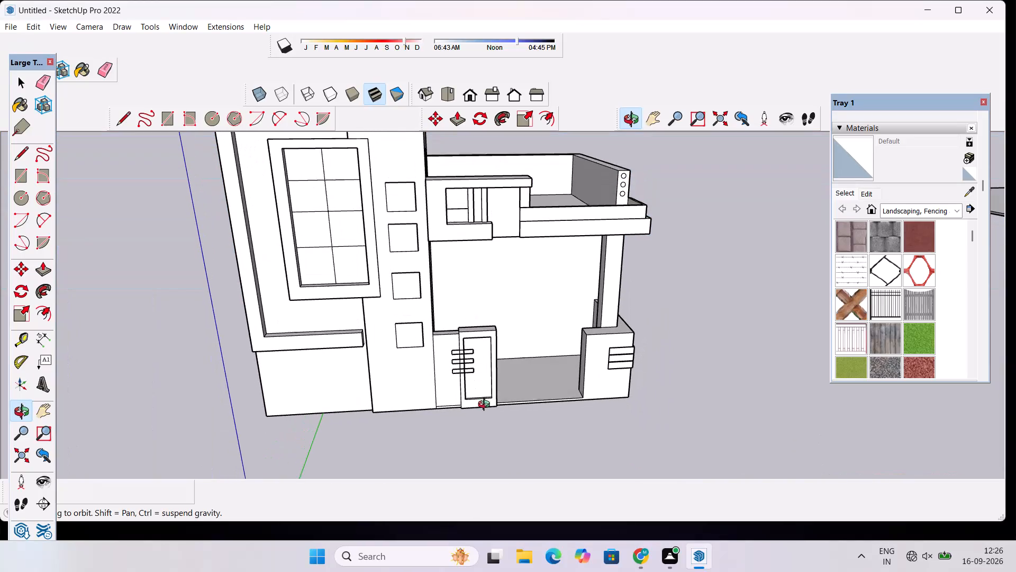
Draw a door rectangle about 24' 10" wide by 40' 1" high on the porch's back wall, starting at the floor edge beside the front panel.
left_click_drag(547, 367, 406, 403)
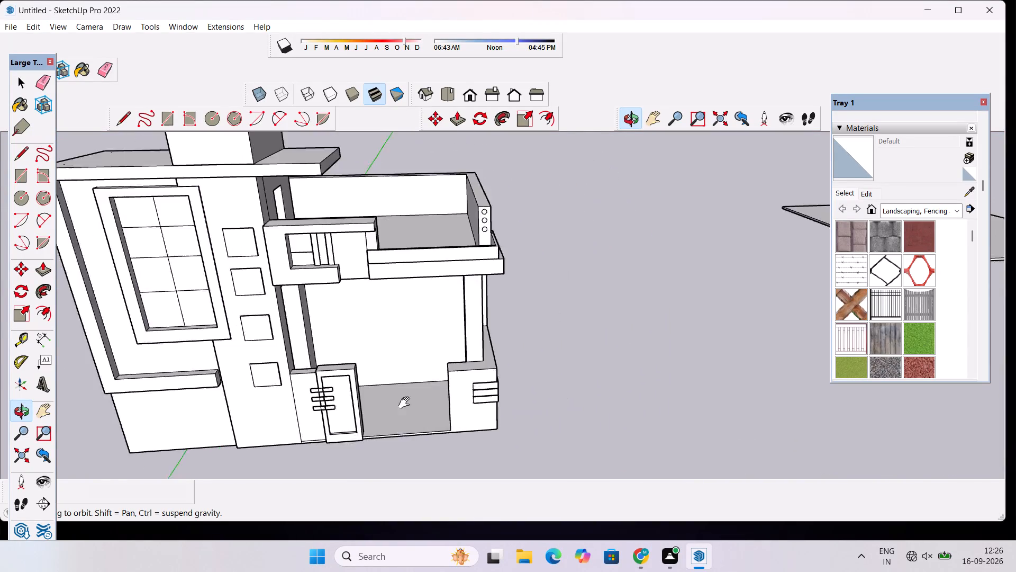
left_click_drag(406, 403, 369, 407)
left_click_drag(317, 396, 293, 351)
scroll(298, 377, "up", 7)
left_click_drag(304, 403, 309, 437)
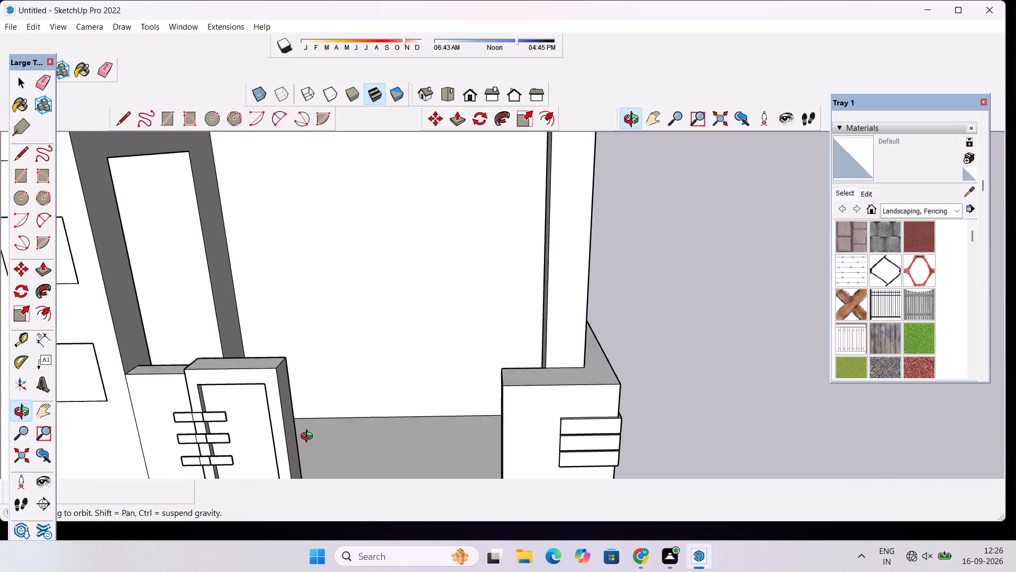
left_click_drag(309, 437, 318, 439)
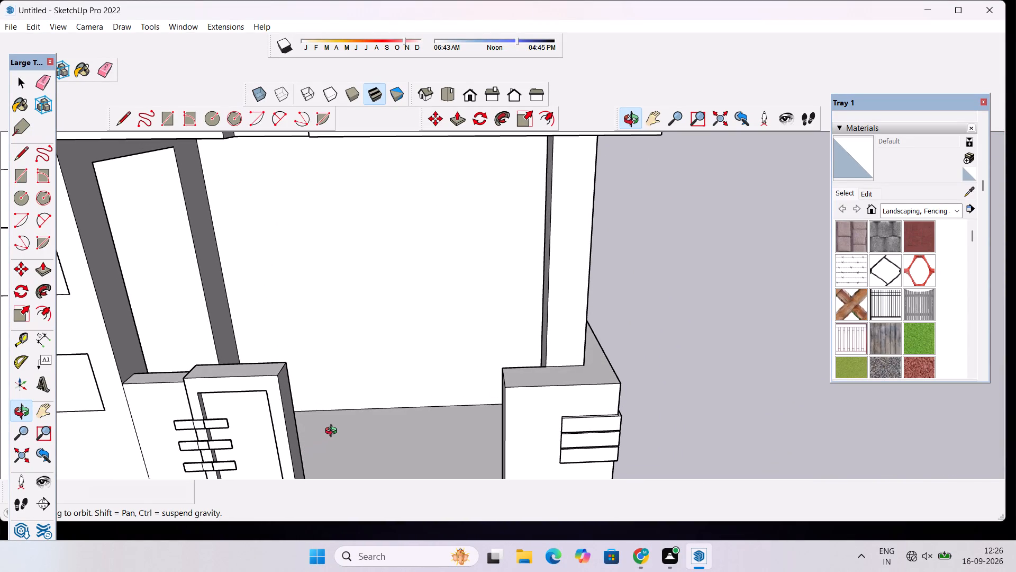
scroll(333, 427, "down", 4)
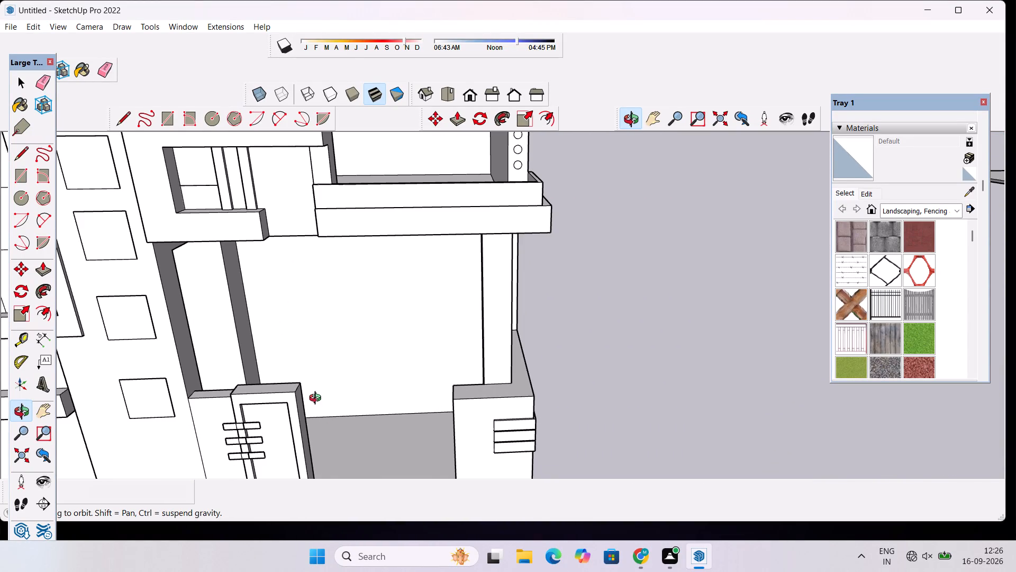
left_click_drag(317, 399, 326, 428)
left_click_drag(329, 432, 338, 370, "shift")
key("r")
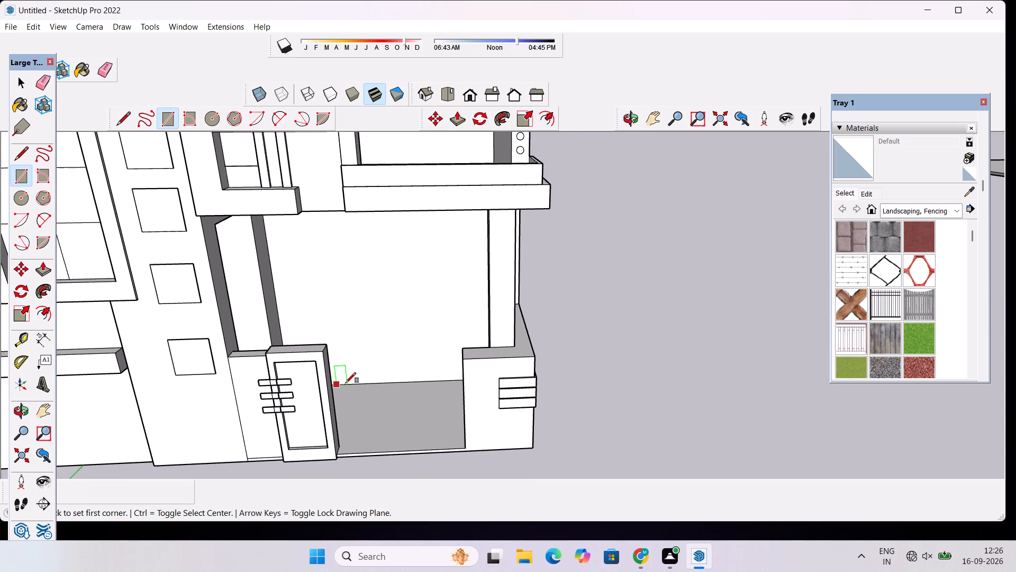
scroll(346, 383, "up", 2)
left_click(335, 385)
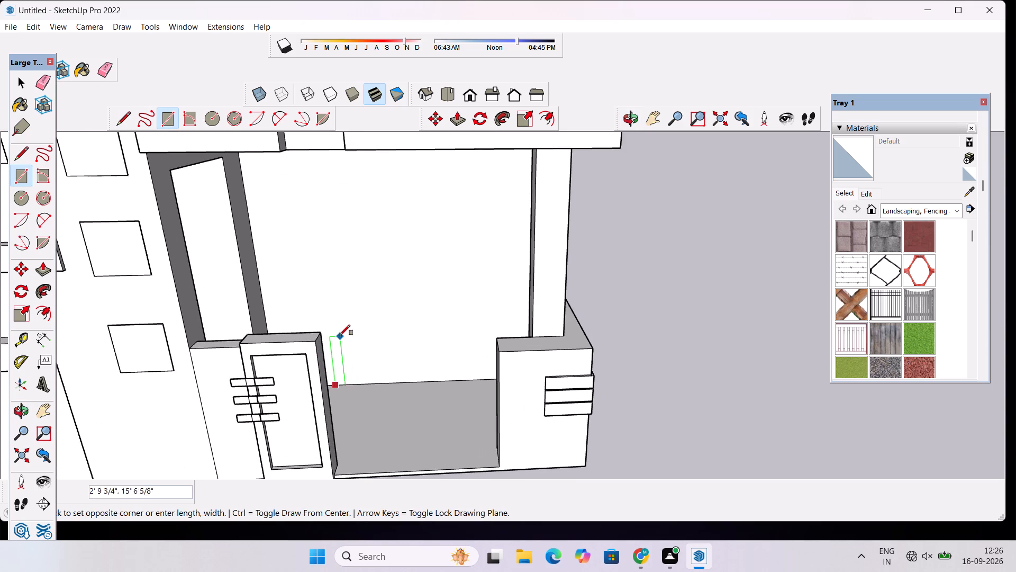
scroll(340, 333, "down", 5)
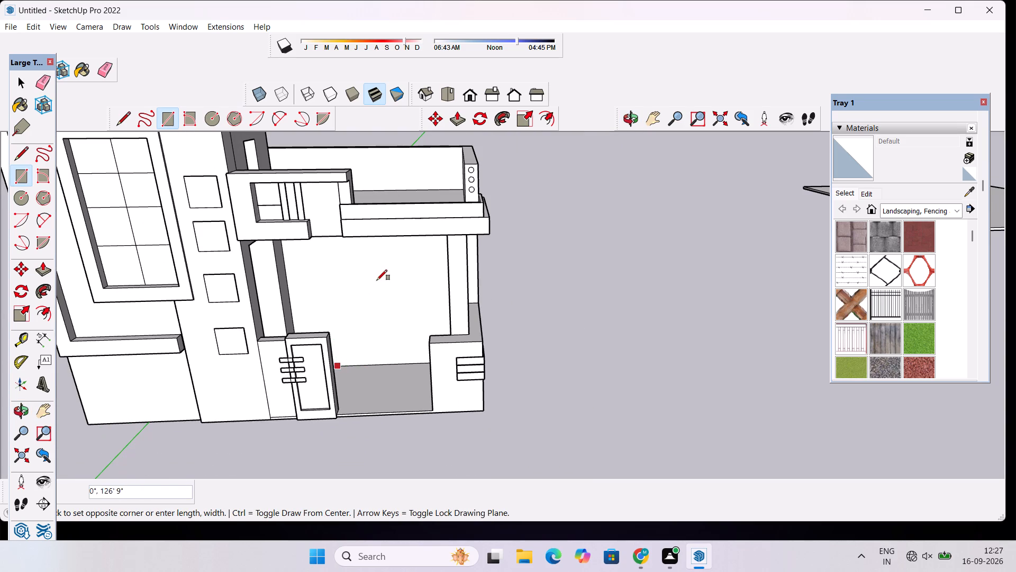
scroll(402, 271, "down", 4)
scroll(383, 291, "up", 7)
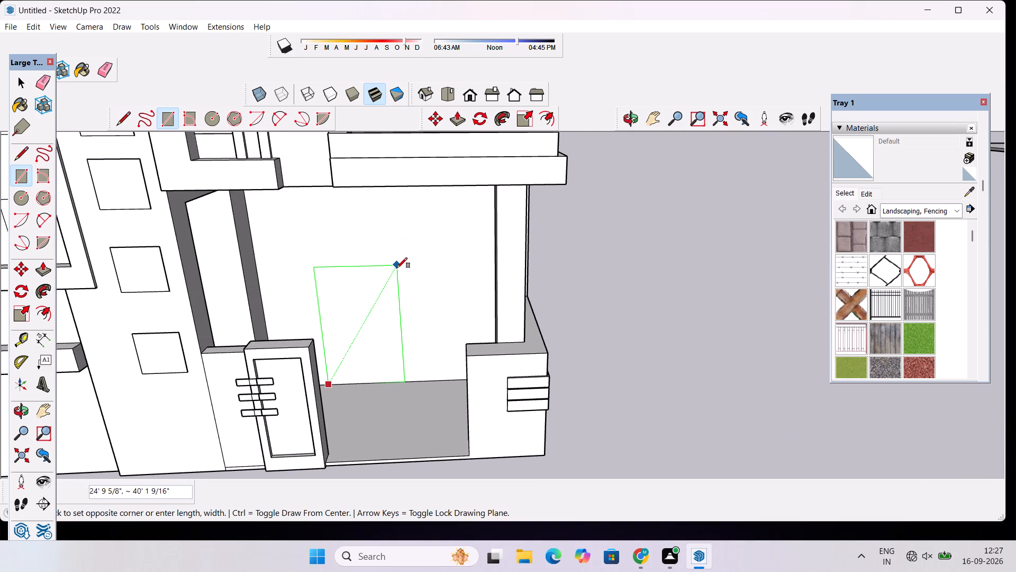
left_click(397, 268)
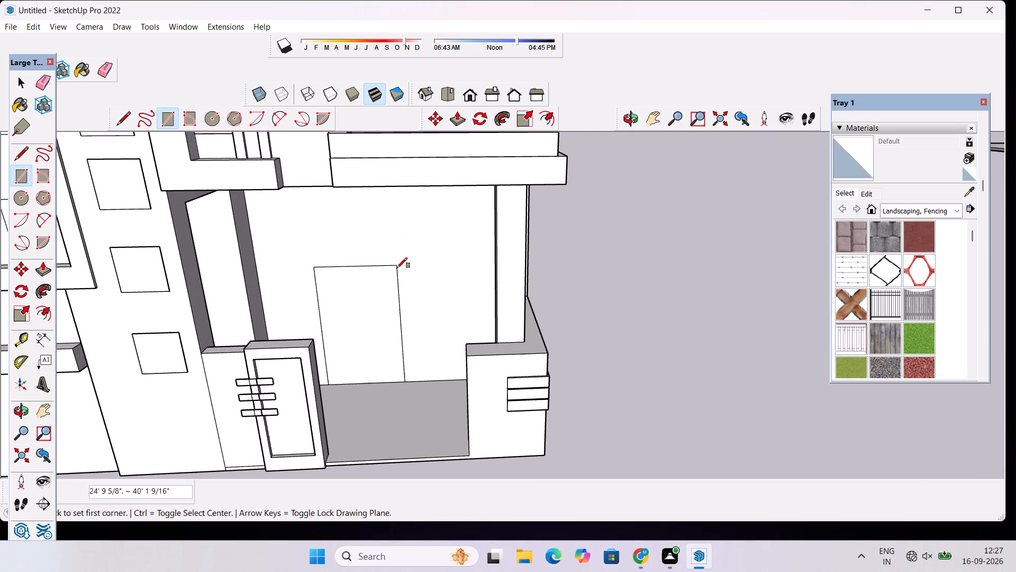
key("space")
Examine the door outline within the whole house from the front and at an angle.
scroll(397, 268, "down", 4)
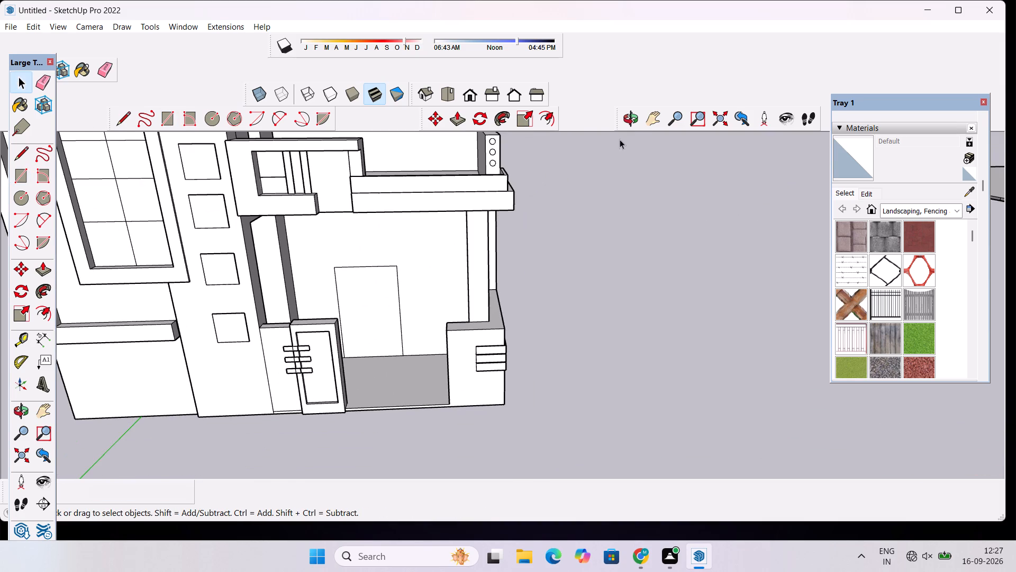
left_click(631, 124)
left_click_drag(416, 306, 413, 254)
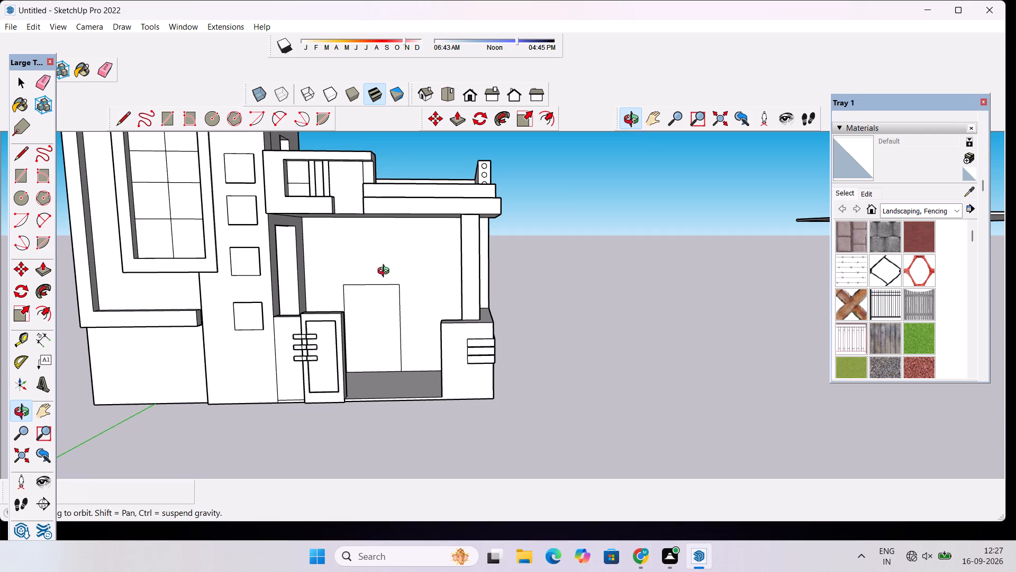
scroll(381, 265, "down", 4)
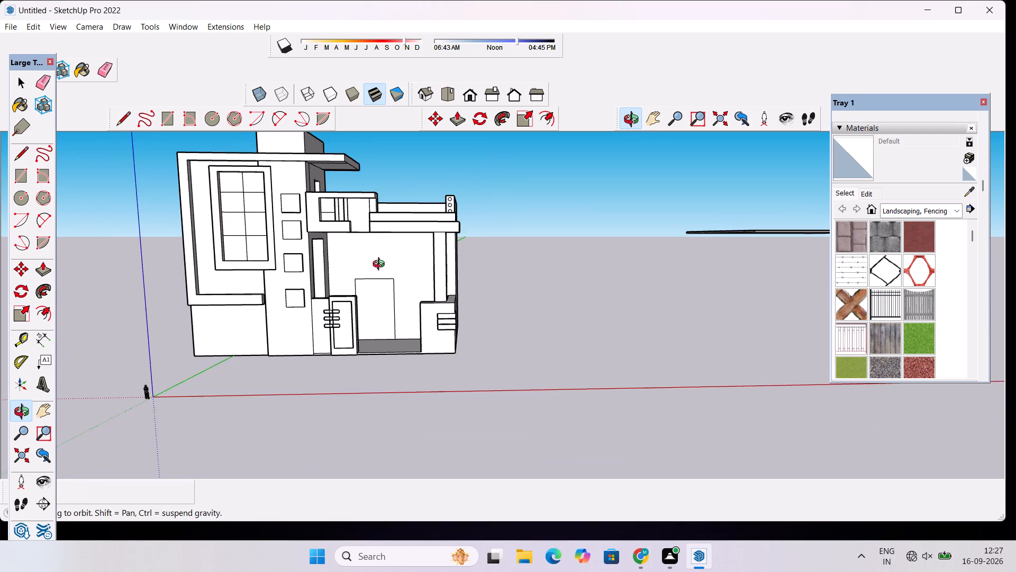
left_click_drag(401, 262, 392, 264)
left_click_drag(391, 262, 391, 252)
left_click_drag(391, 243, 364, 259)
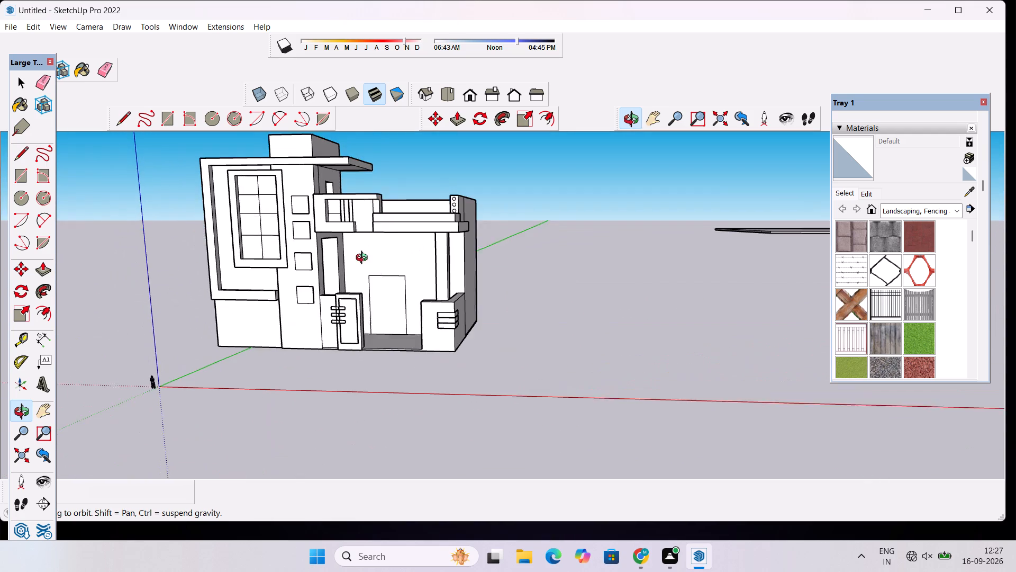
left_click_drag(364, 259, 361, 263)
scroll(386, 266, "up", 4)
scroll(386, 266, "down", 3)
left_click_drag(397, 283, 444, 285)
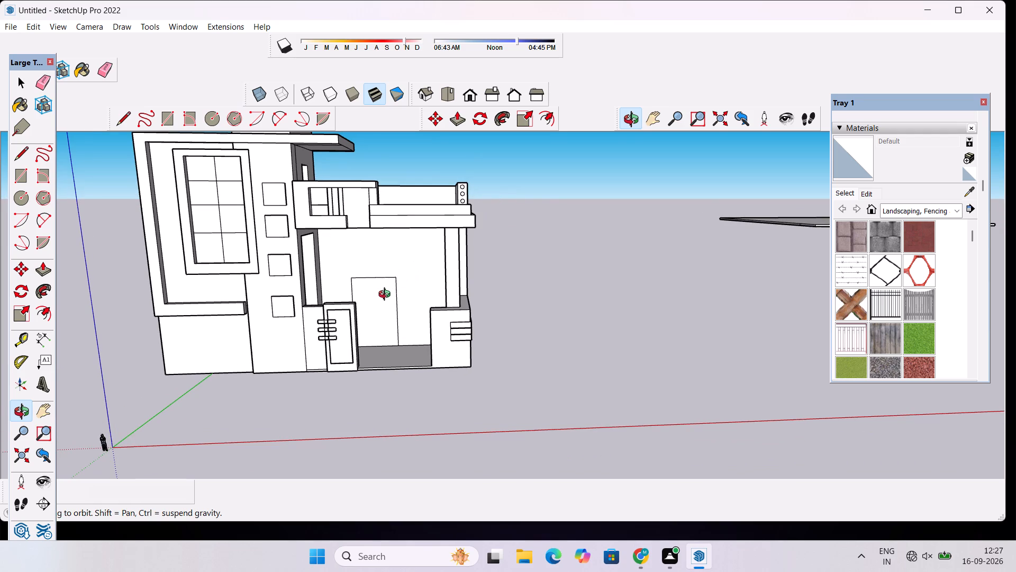
scroll(377, 307, "down", 4)
Push/Pull the door face 6" into the porch's back wall to recess it.
scroll(372, 326, "up", 9)
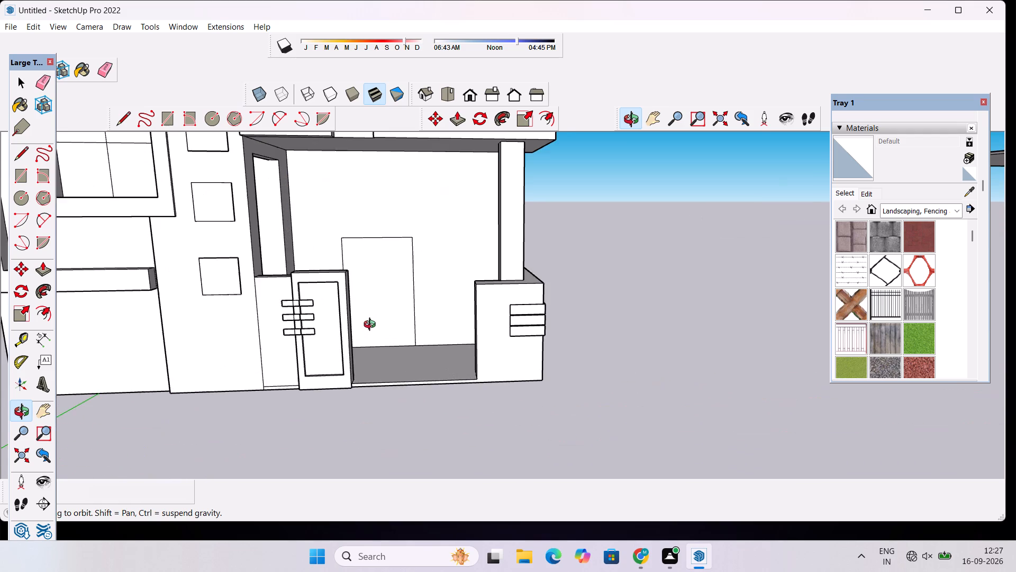
left_click_drag(394, 321, 391, 352)
scroll(382, 343, "up", 4)
left_click_drag(386, 337, 368, 346)
scroll(366, 336, "up", 3)
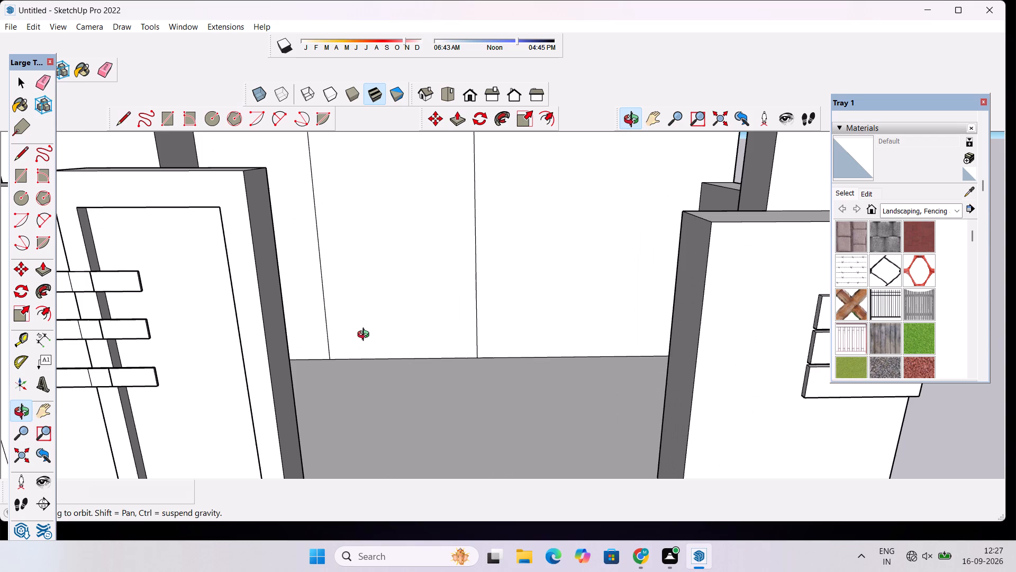
key("p")
left_click(371, 304)
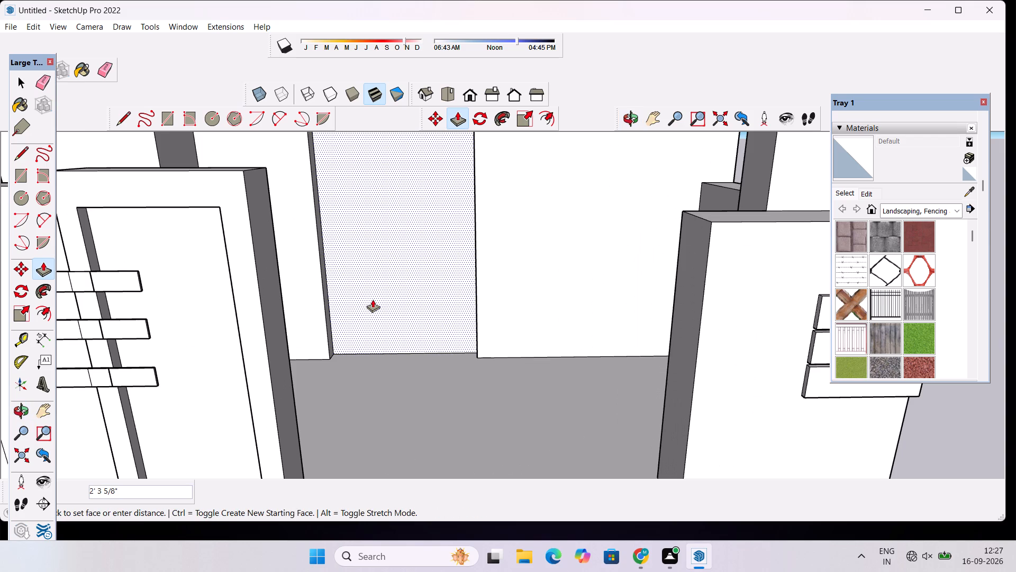
type("6\"")
key("Return")
scroll(394, 351, "down", 7)
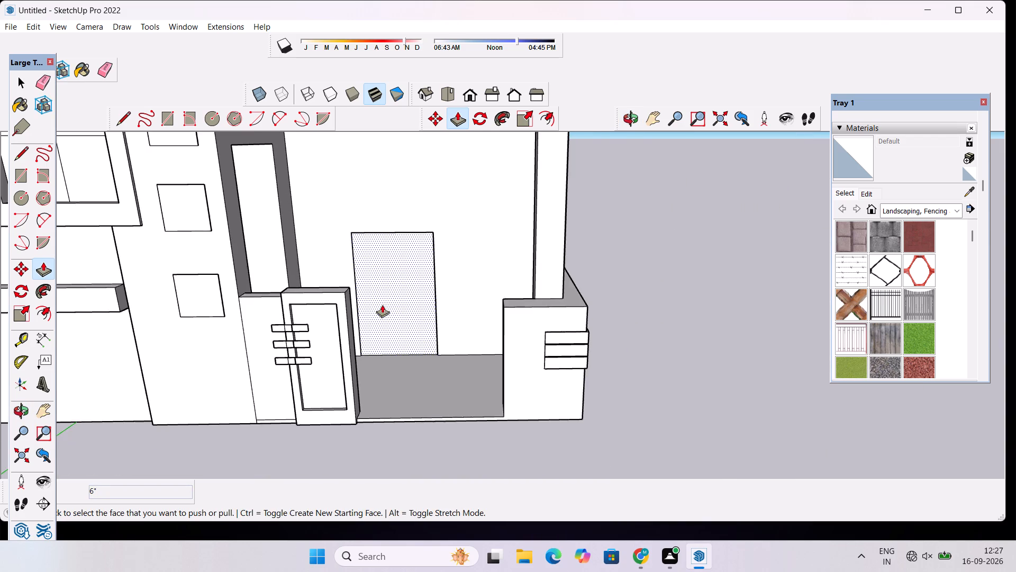
Draw a narrow vertical handle rectangle about 5' 7" by 1' 1" near the door's left edge.
scroll(382, 305, "up", 7)
key("r")
scroll(343, 282, "up", 2)
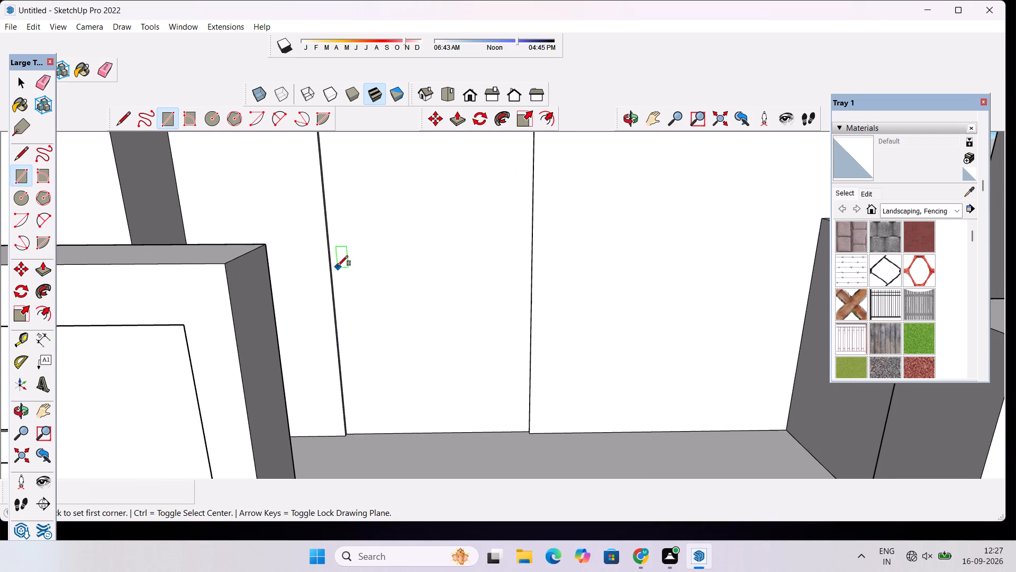
left_click(337, 249)
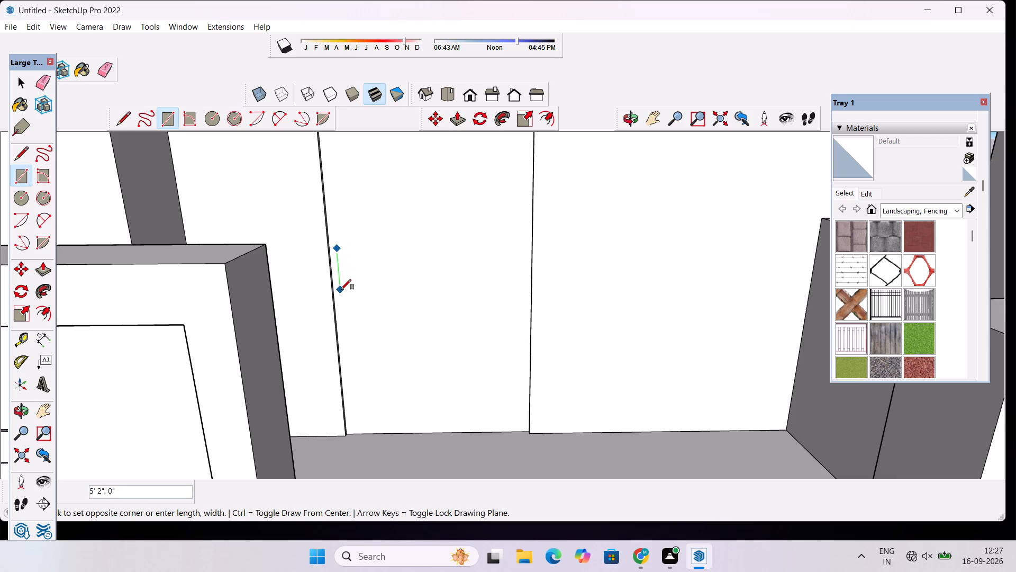
left_click(349, 293)
key("space")
scroll(349, 293, "down", 8)
scroll(392, 246, "up", 4)
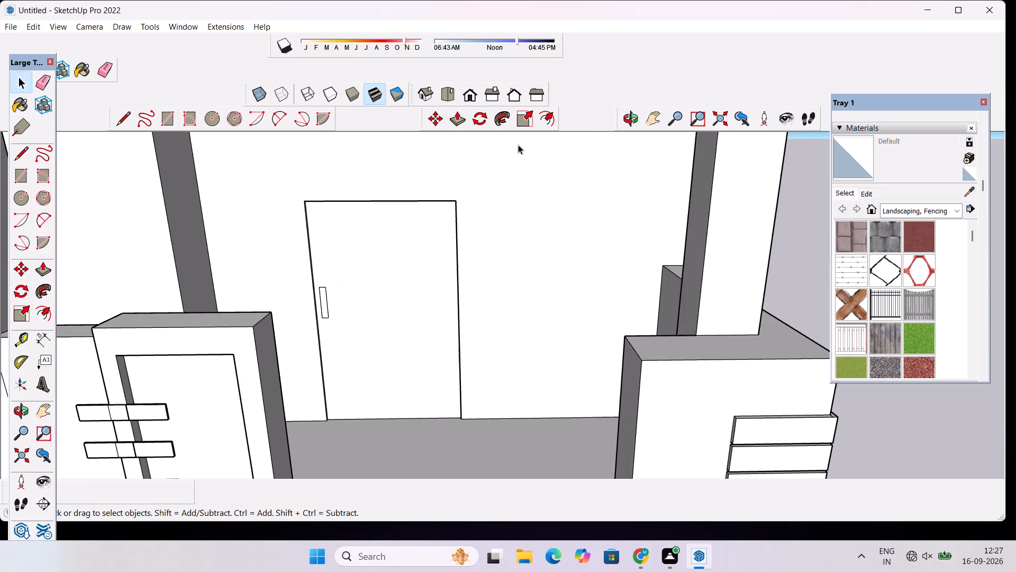
Place a vertical guide on the door face 6' in from its right edge.
left_click(624, 123)
left_click_drag(434, 271, 447, 209)
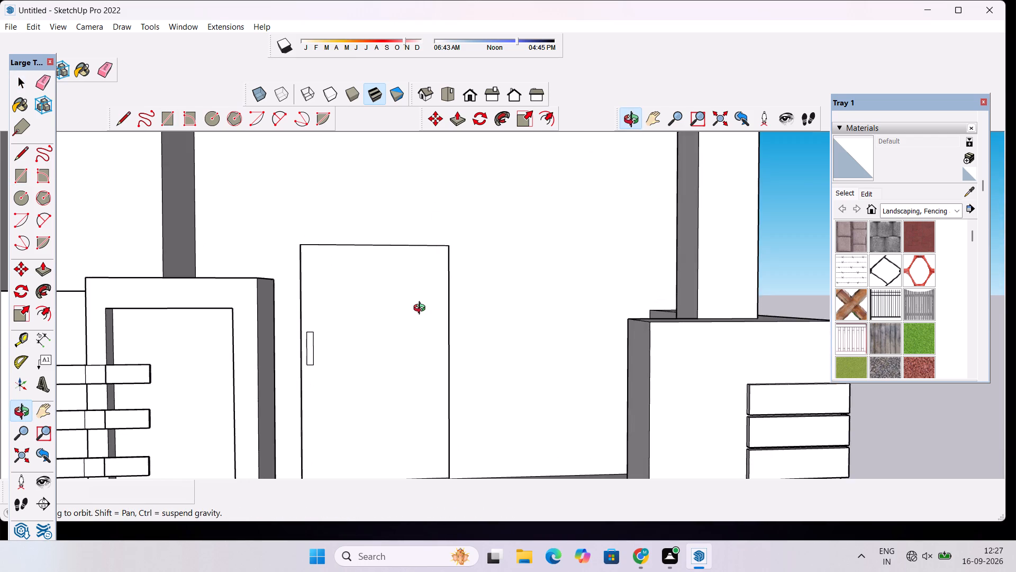
scroll(422, 309, "up", 7)
scroll(415, 309, "down", 5)
scroll(415, 309, "up", 5)
left_click_drag(414, 314, 493, 330)
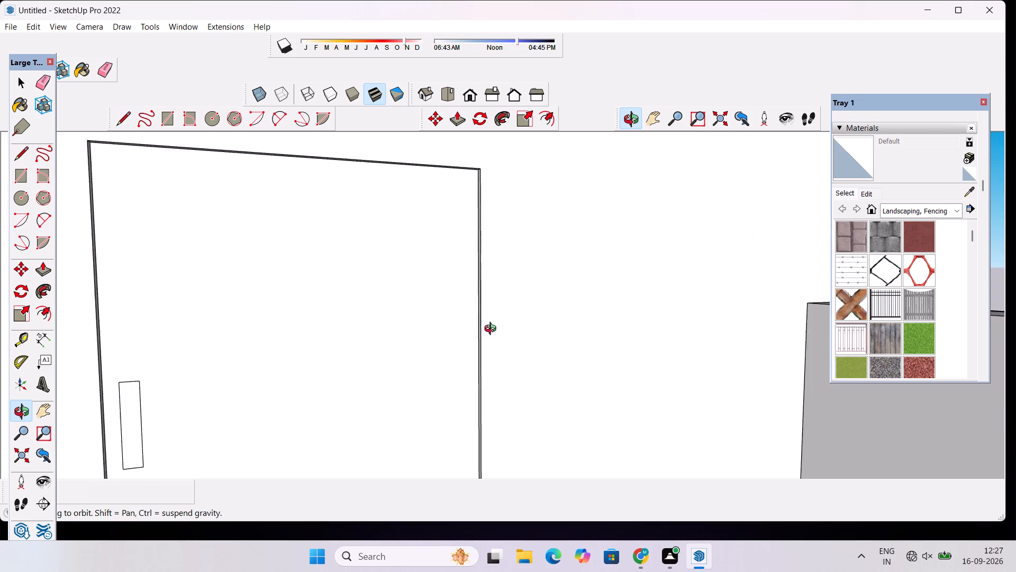
left_click_drag(493, 330, 522, 338)
key("t")
scroll(456, 349, "up", 1)
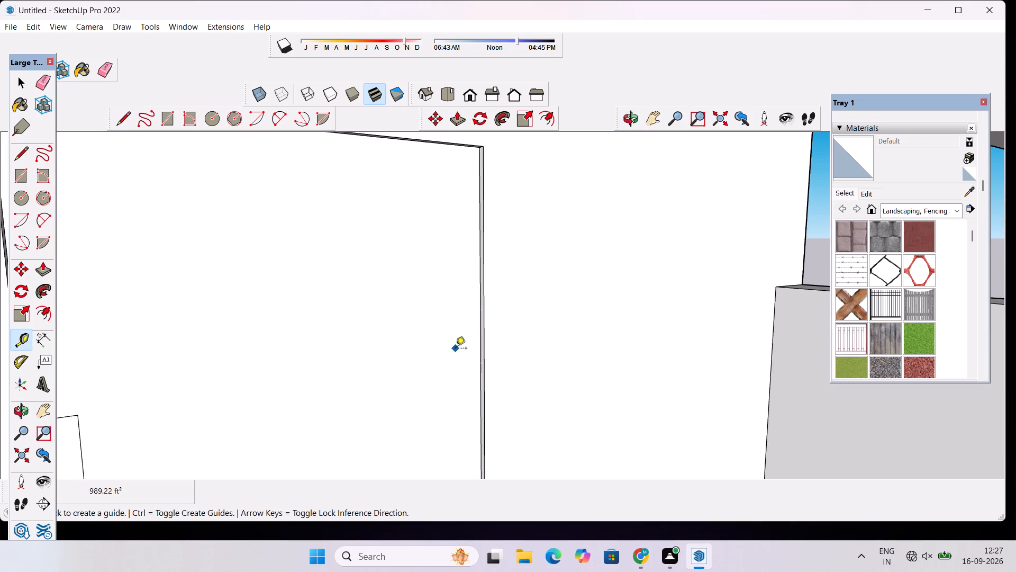
left_click(478, 308)
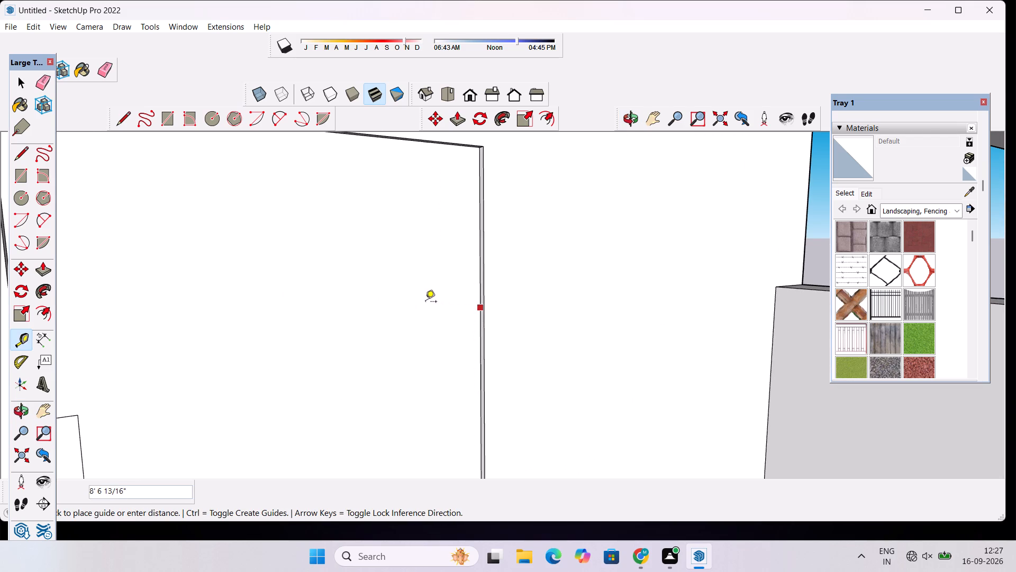
scroll(416, 302, "down", 7)
scroll(403, 302, "up", 1)
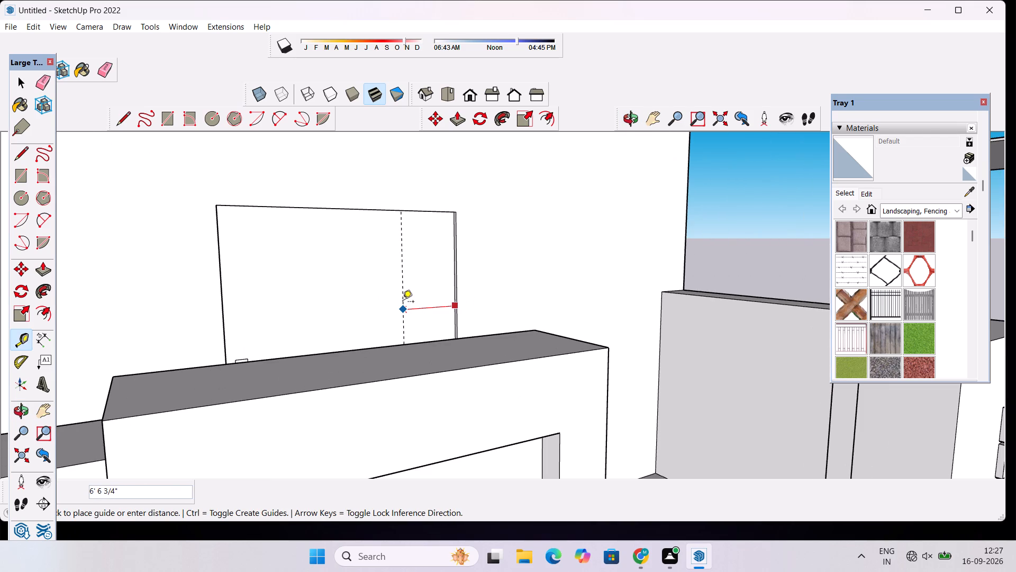
type("6'")
key("Return")
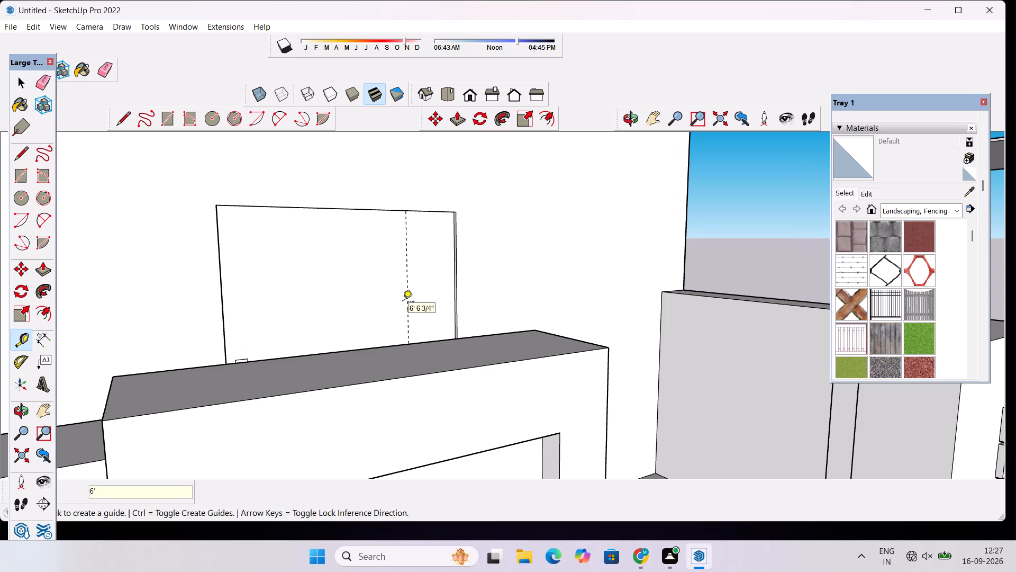
Draw a vertical line about 40' long over the door's guide, from the bottom edge to the top edge.
scroll(419, 261, "down", 3)
scroll(632, 130, "up", 4)
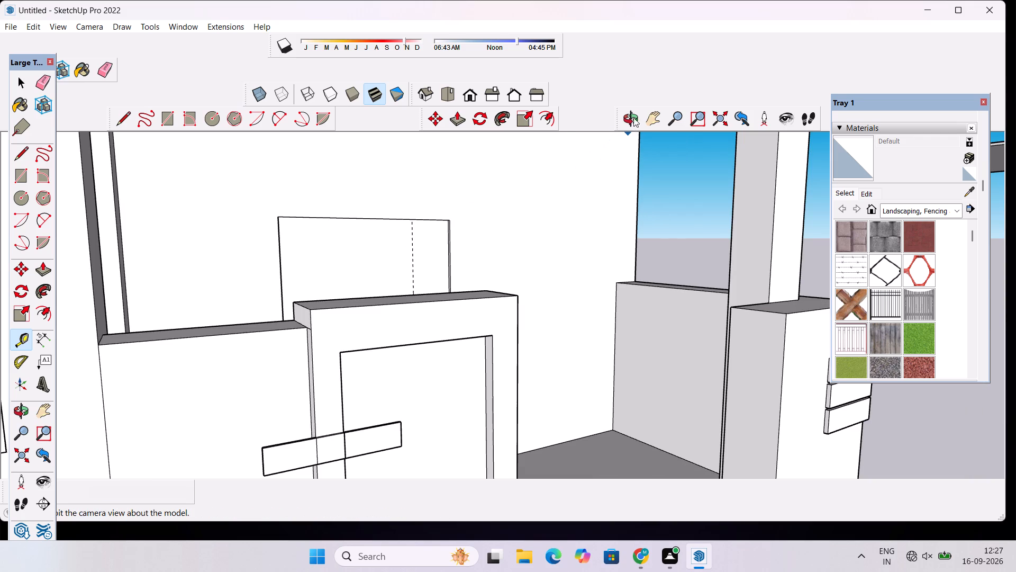
left_click(633, 113)
left_click_drag(625, 241, 485, 265)
scroll(511, 428, "up", 4)
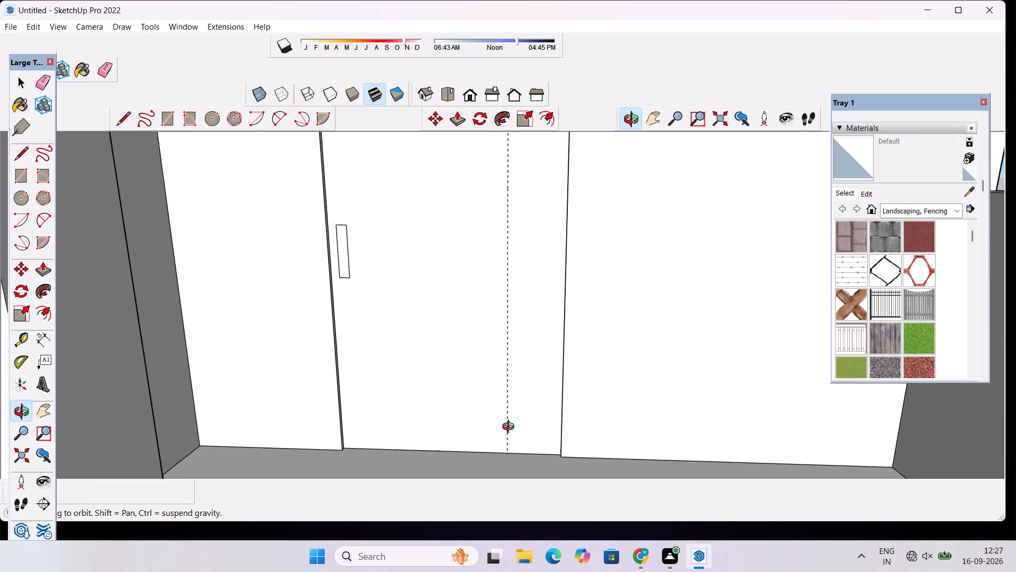
scroll(511, 428, "up", 4)
scroll(511, 428, "down", 3)
key("l")
left_click(507, 455)
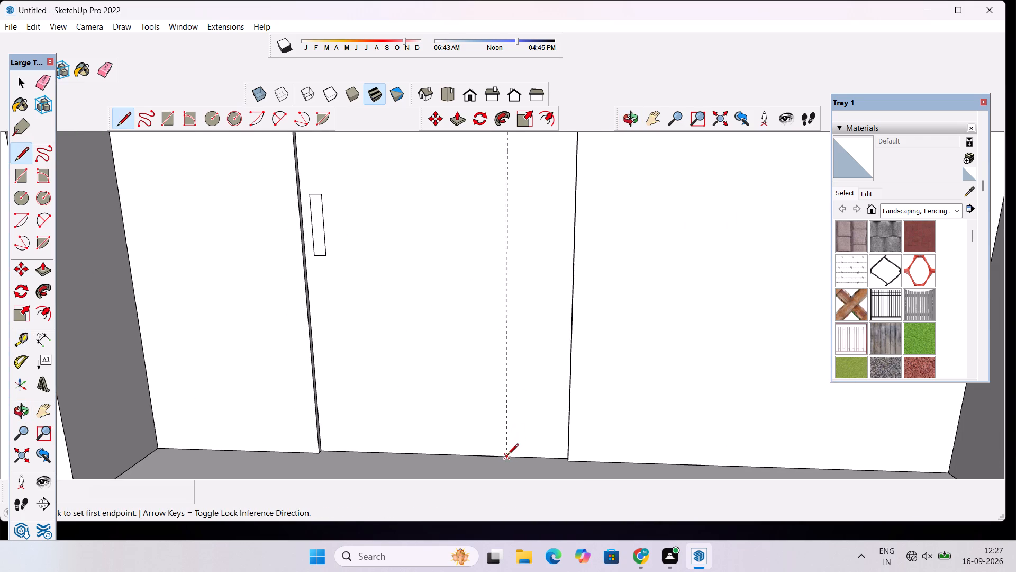
scroll(510, 395, "down", 9)
scroll(505, 253, "up", 7)
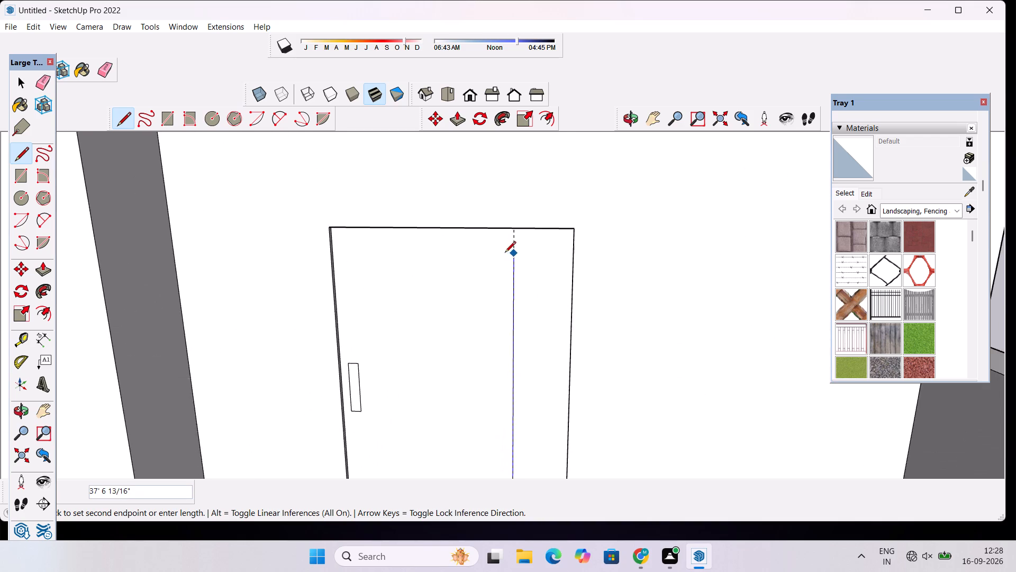
scroll(505, 253, "up", 8)
scroll(525, 201, "up", 11)
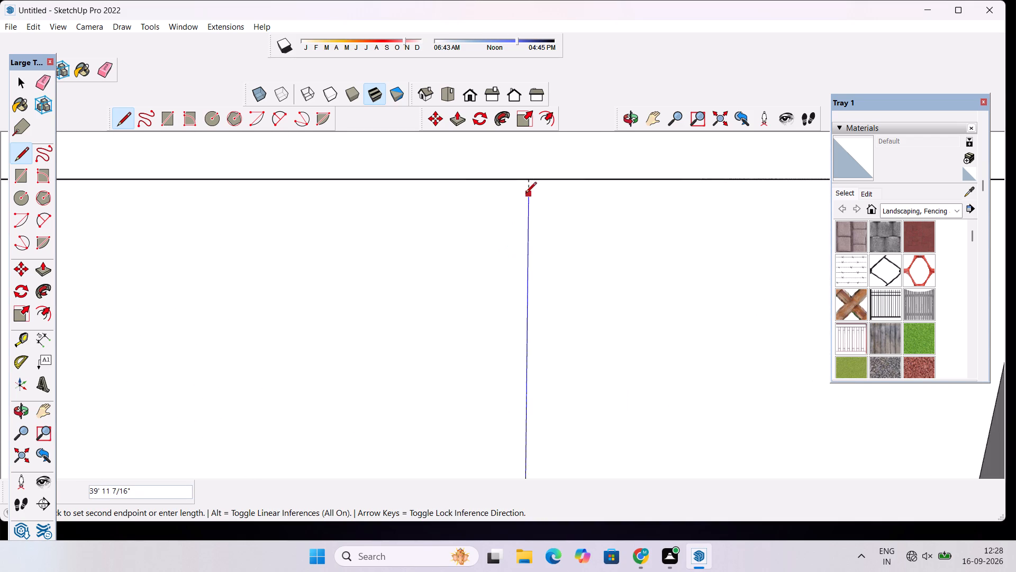
scroll(525, 194, "up", 6)
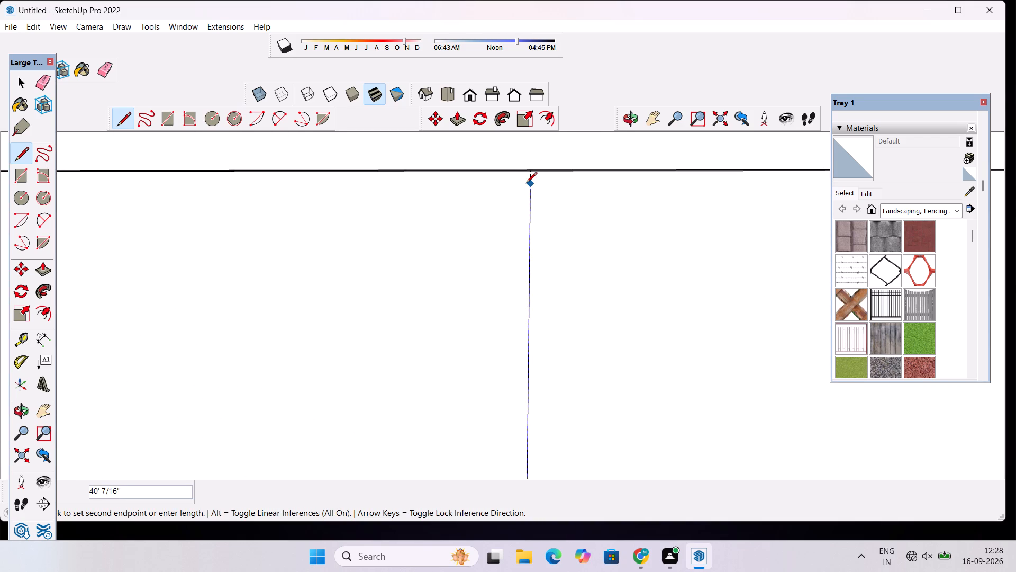
left_click(628, 122)
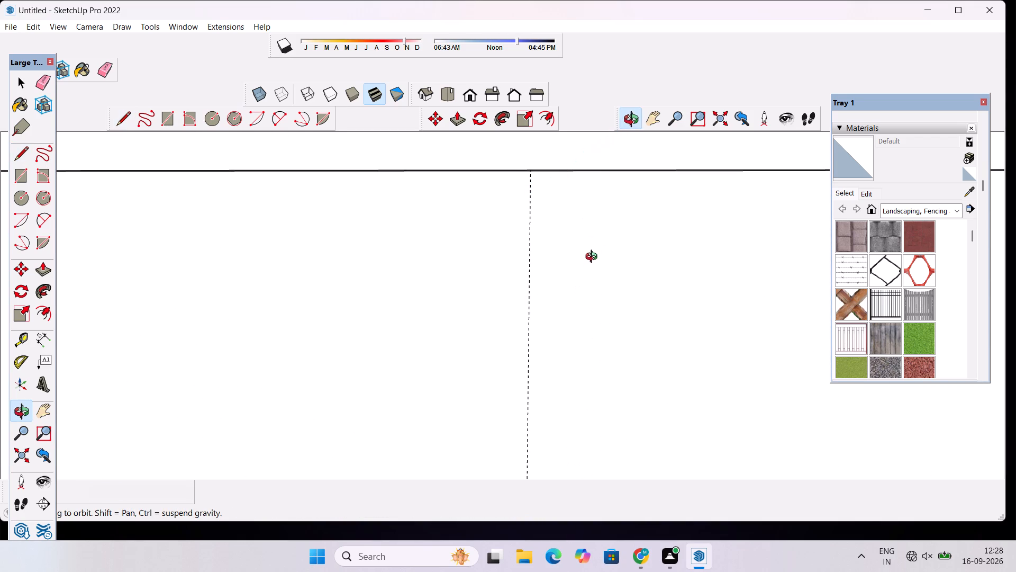
left_click_drag(592, 261, 592, 202)
key("l")
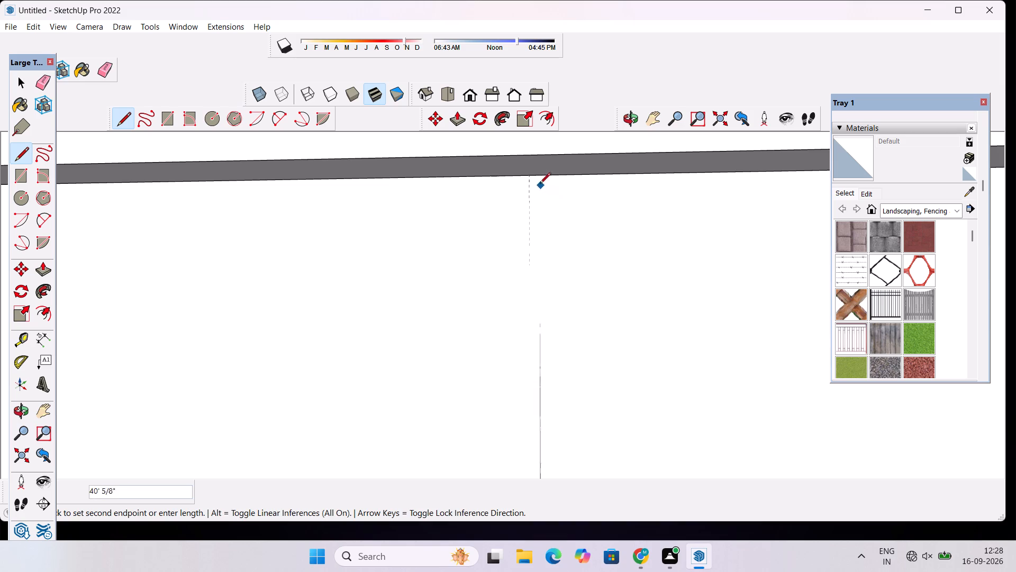
left_click(532, 177)
key("space")
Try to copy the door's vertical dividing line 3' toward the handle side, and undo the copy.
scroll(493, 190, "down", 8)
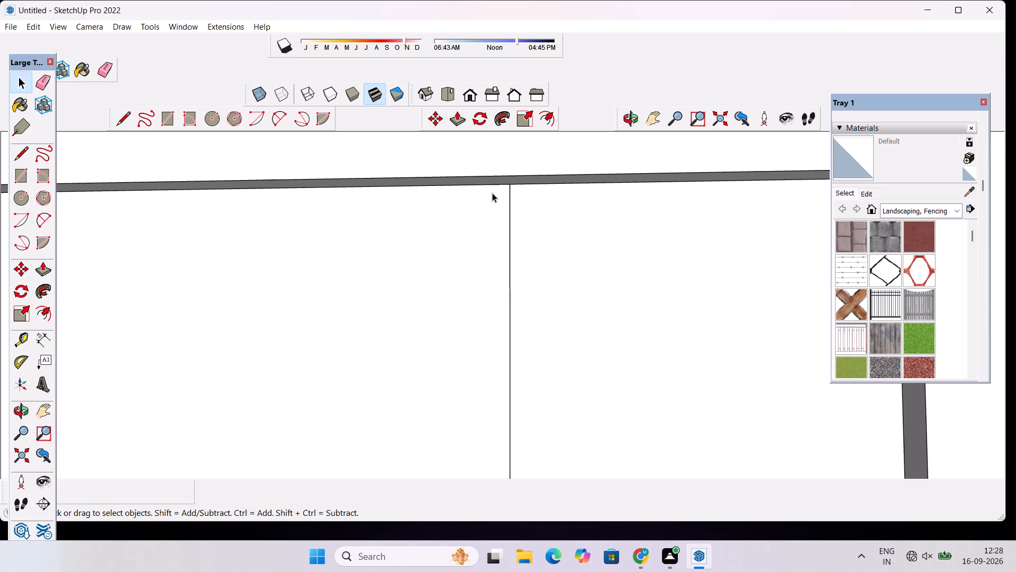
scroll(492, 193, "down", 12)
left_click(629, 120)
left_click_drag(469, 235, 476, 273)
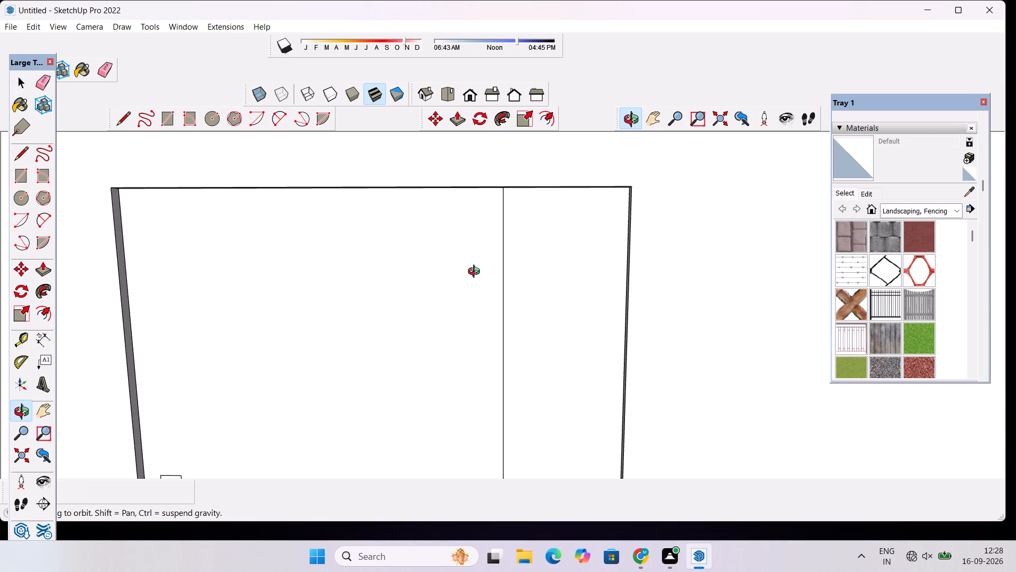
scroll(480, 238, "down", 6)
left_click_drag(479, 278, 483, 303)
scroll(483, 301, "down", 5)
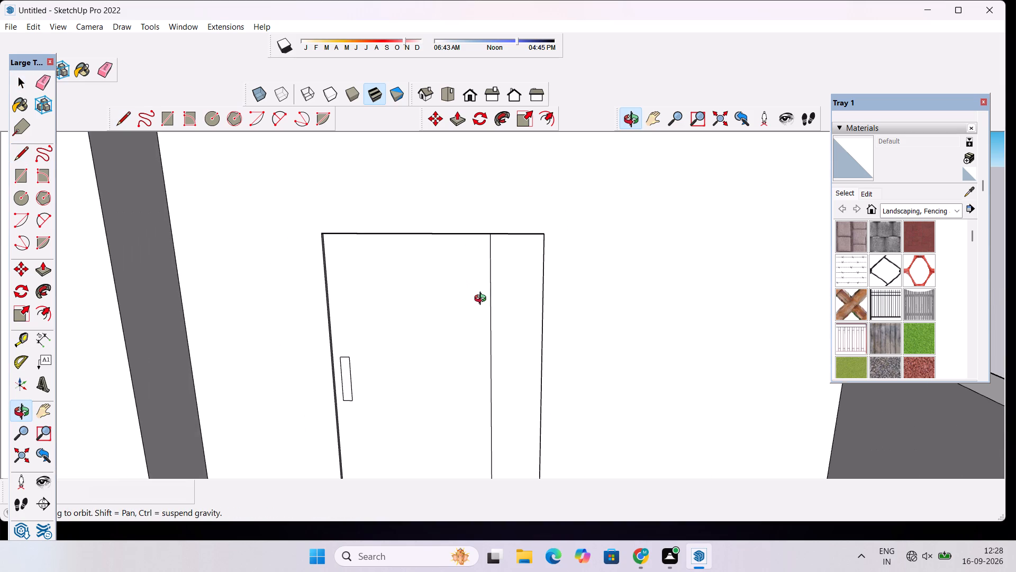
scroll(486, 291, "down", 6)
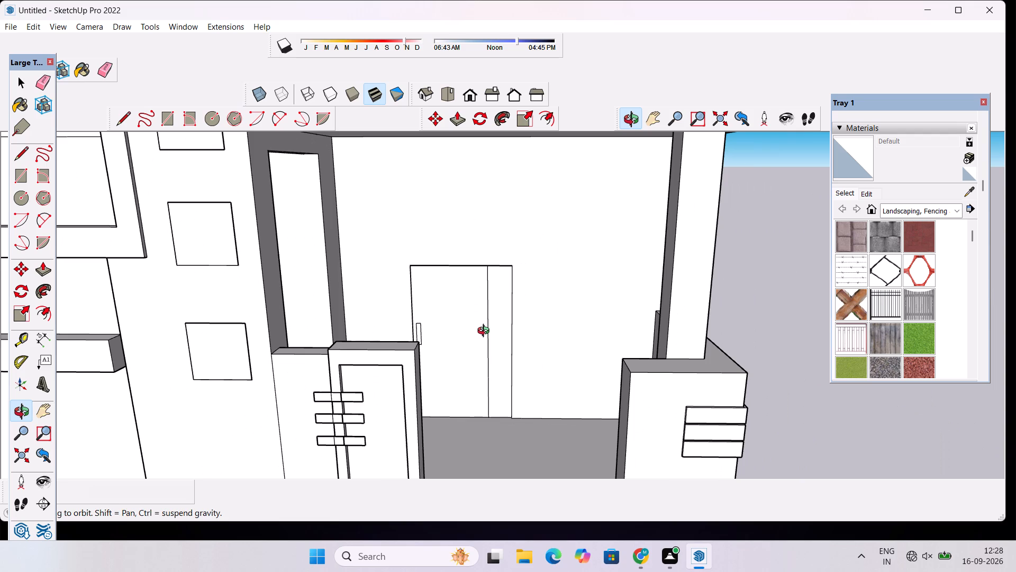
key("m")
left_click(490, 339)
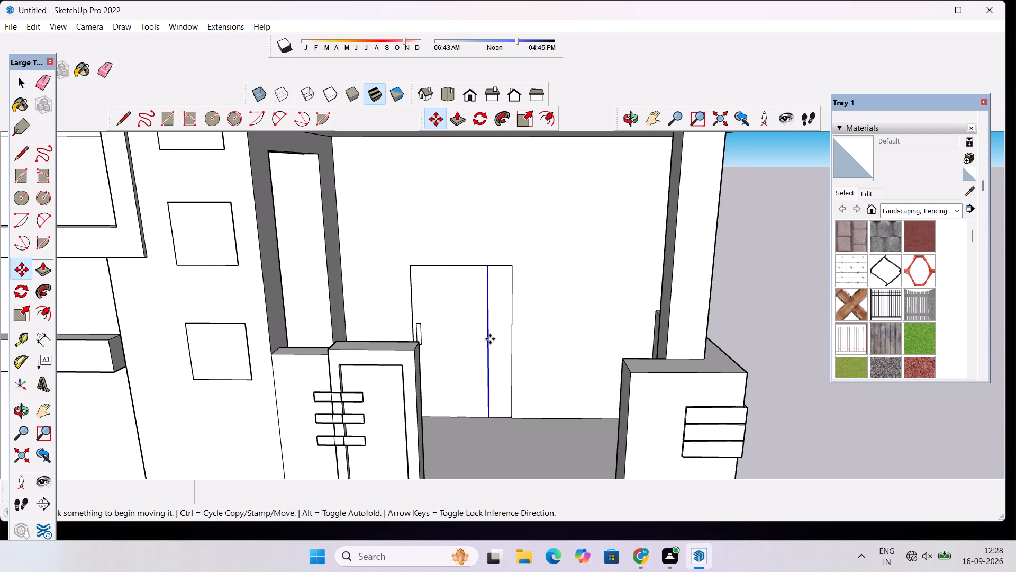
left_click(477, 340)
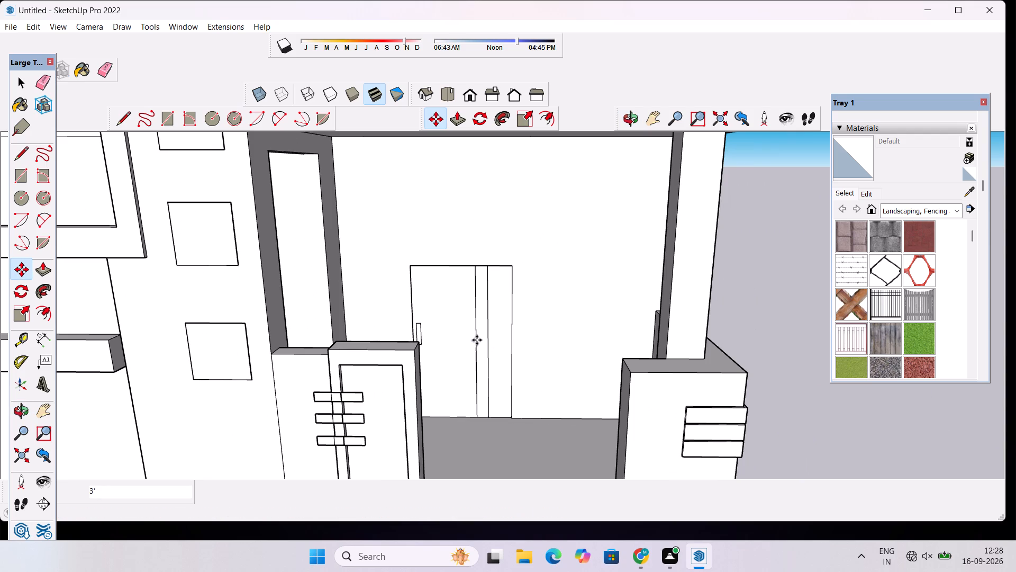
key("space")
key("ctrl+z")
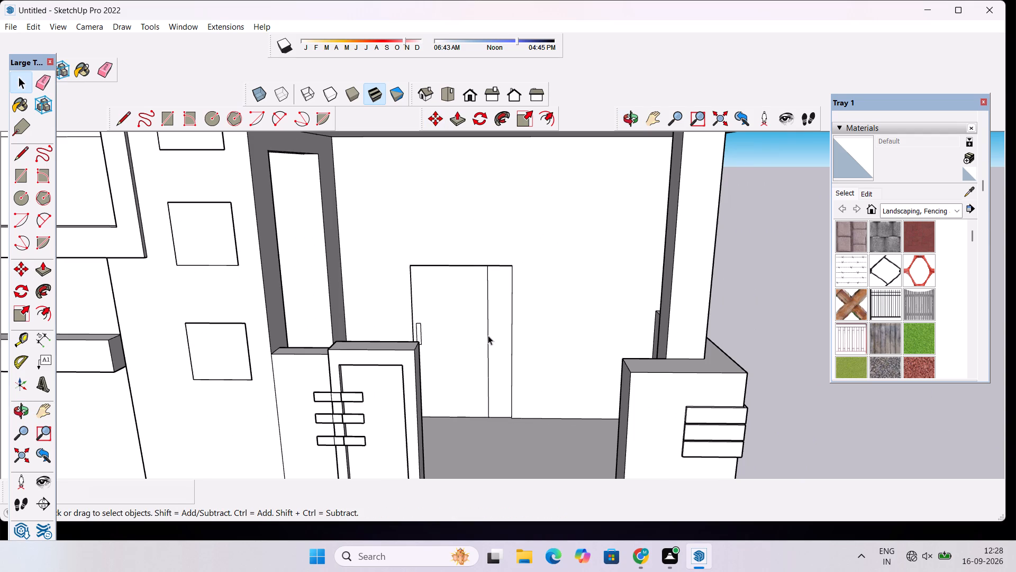
Copy the door's vertical dividing line 6" toward the handle side to form a narrow strip.
key("m")
left_click(488, 335)
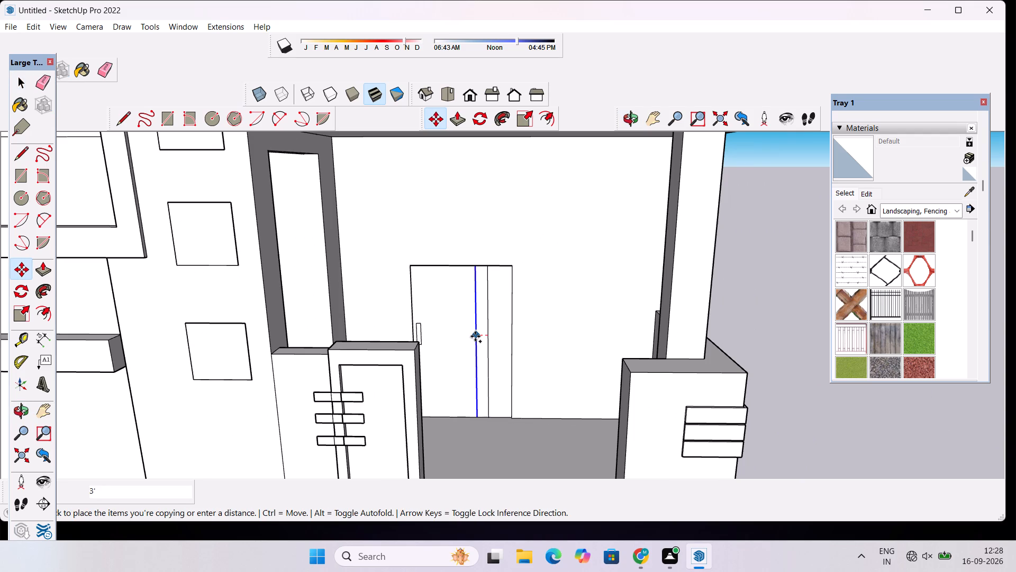
type("6\"")
key("Return")
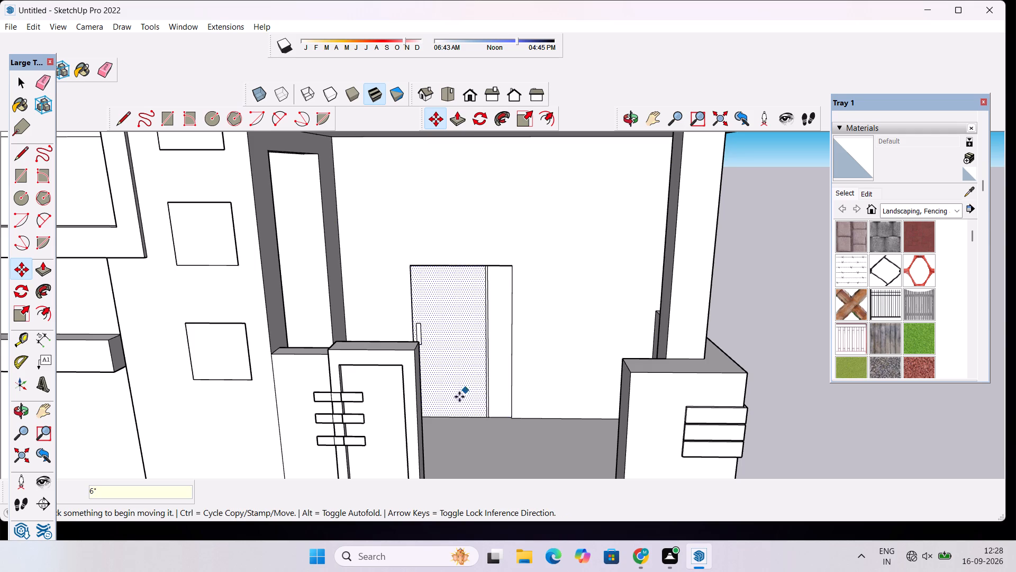
key("space")
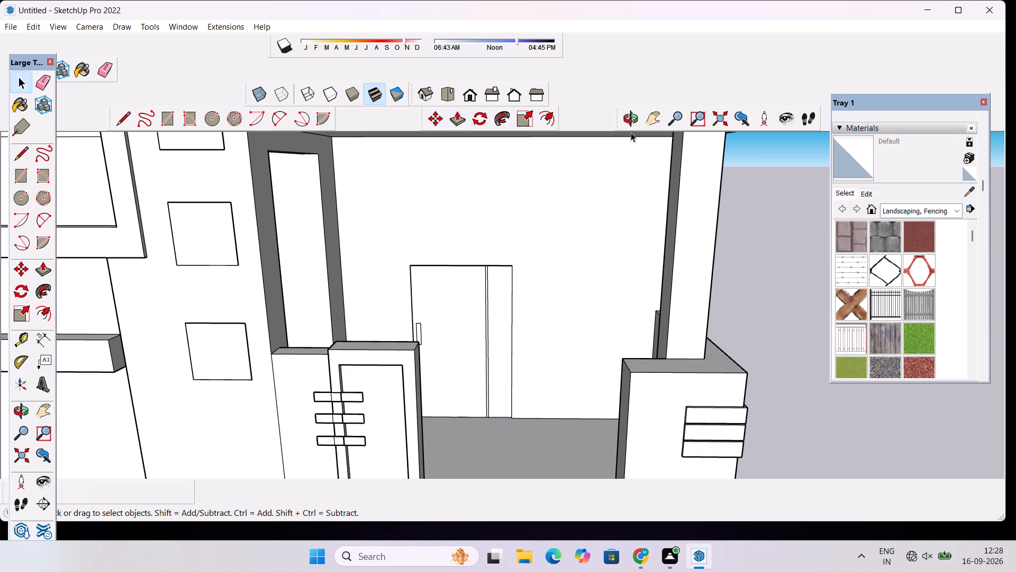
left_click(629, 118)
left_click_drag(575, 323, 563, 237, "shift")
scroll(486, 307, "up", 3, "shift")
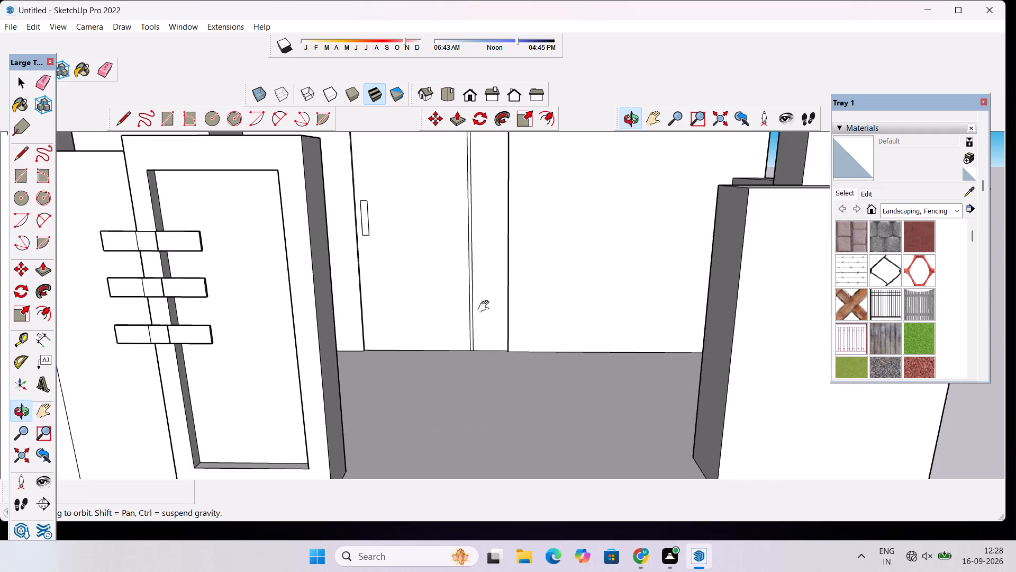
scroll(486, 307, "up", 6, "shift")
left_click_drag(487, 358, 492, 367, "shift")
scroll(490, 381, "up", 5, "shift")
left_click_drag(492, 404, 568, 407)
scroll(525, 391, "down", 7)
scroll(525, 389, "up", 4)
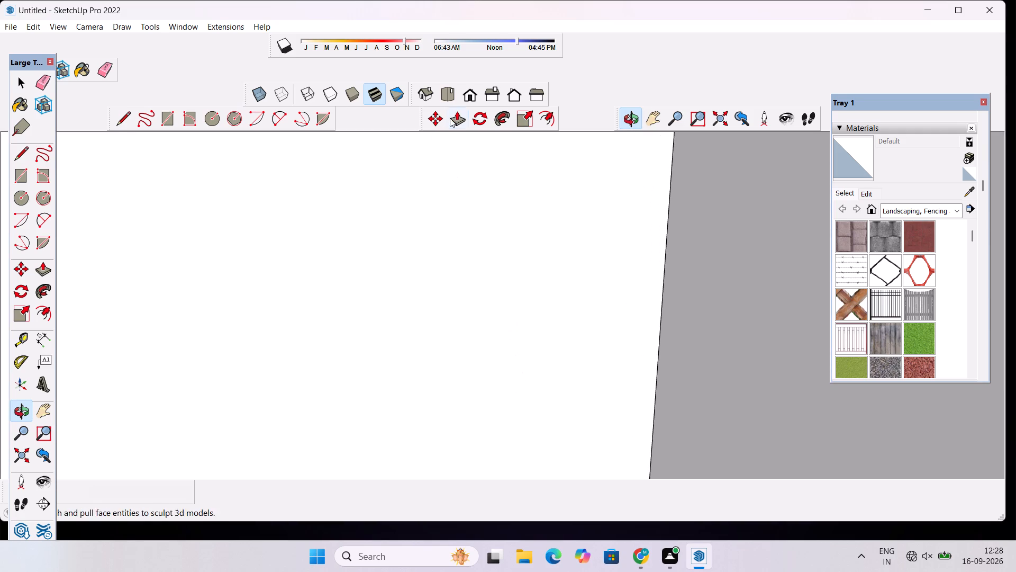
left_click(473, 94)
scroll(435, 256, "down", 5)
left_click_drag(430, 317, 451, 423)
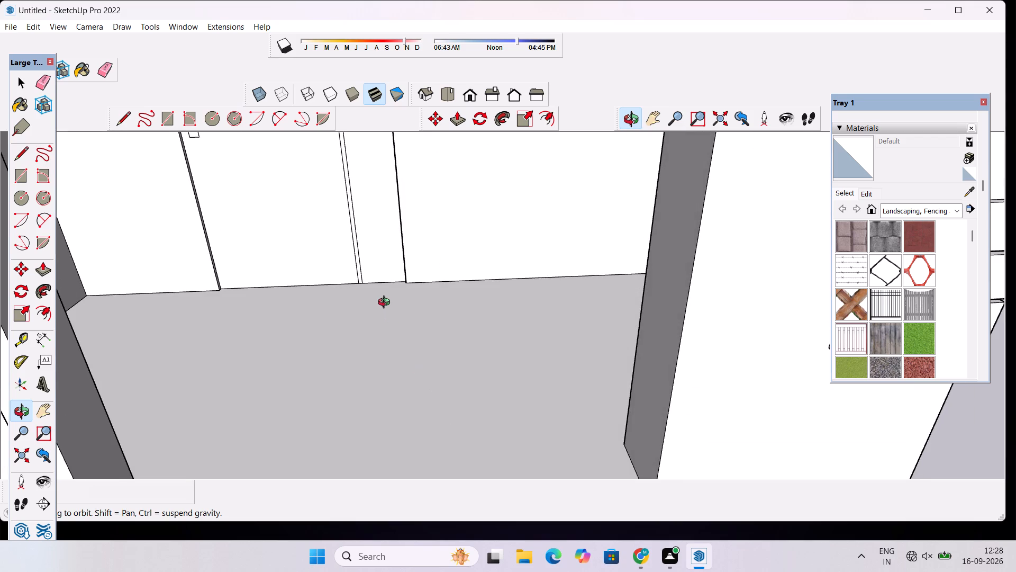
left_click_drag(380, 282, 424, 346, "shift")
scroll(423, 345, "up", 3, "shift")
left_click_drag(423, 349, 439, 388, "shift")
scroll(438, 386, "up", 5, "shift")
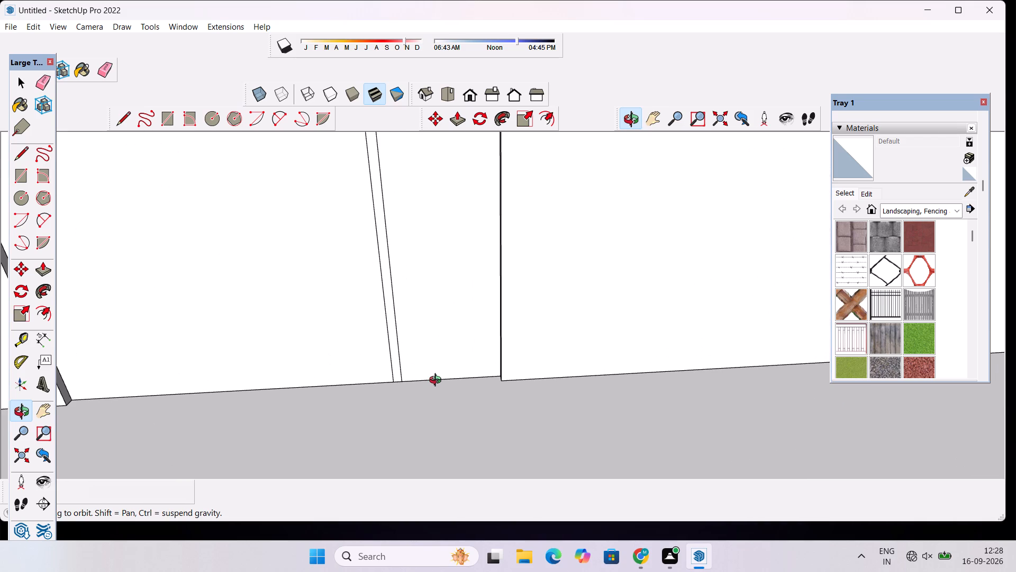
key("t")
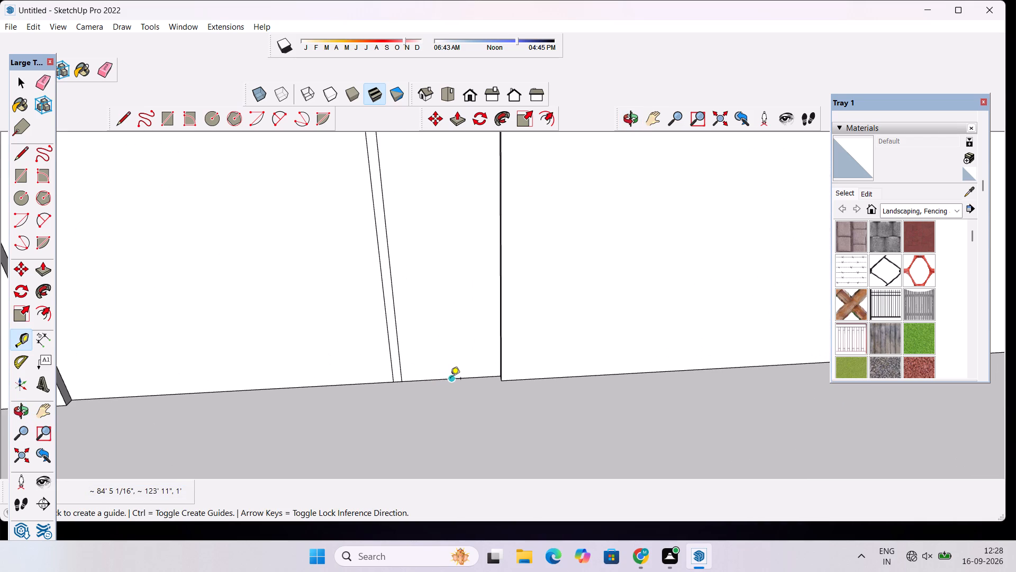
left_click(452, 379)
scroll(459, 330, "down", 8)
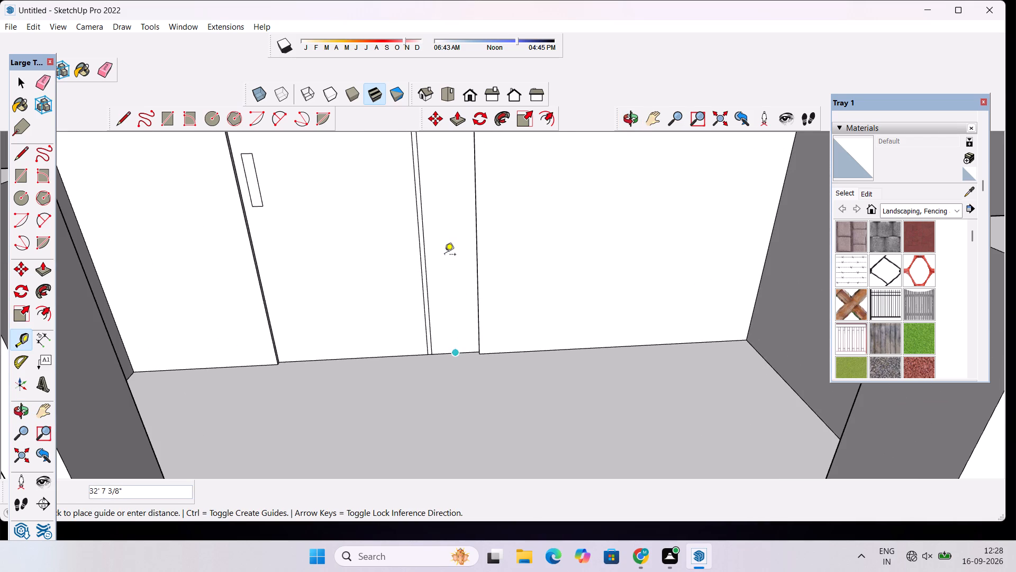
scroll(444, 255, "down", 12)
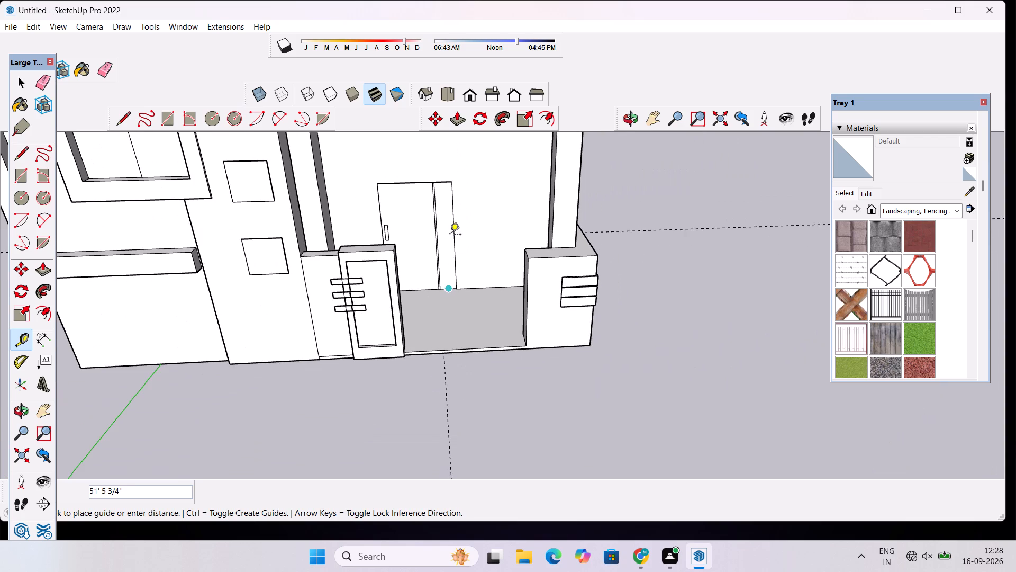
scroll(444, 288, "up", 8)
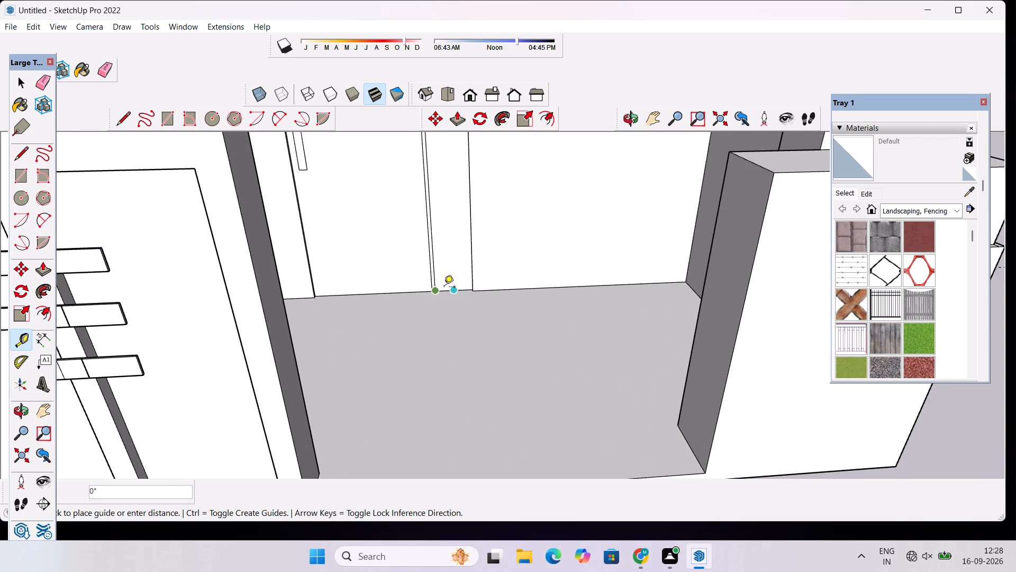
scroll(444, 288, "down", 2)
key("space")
Place a horizontal guide across the door face 10' above its bottom edge.
scroll(444, 288, "down", 13)
scroll(446, 284, "up", 2)
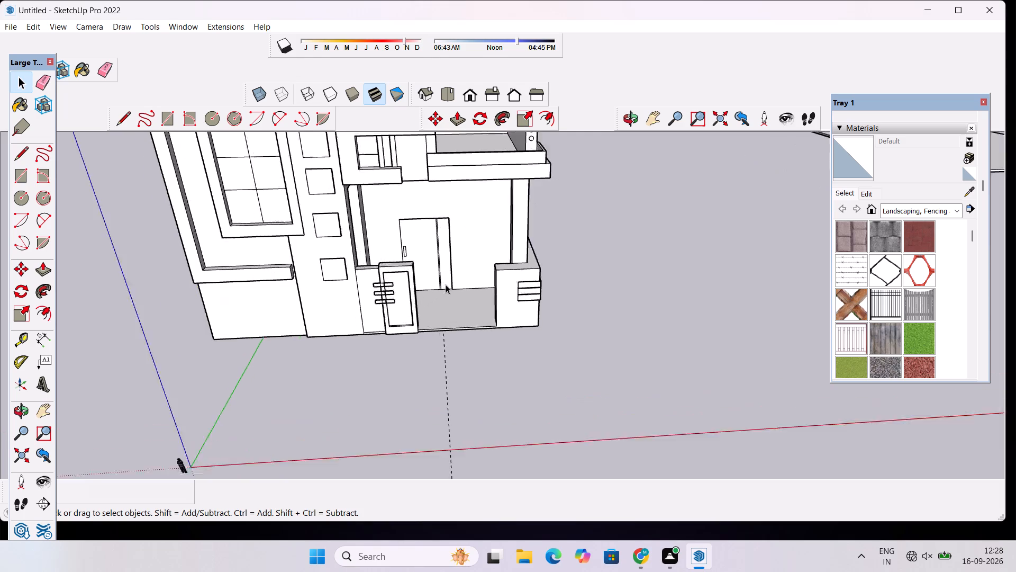
scroll(446, 284, "up", 12)
key("t")
scroll(444, 284, "up", 4)
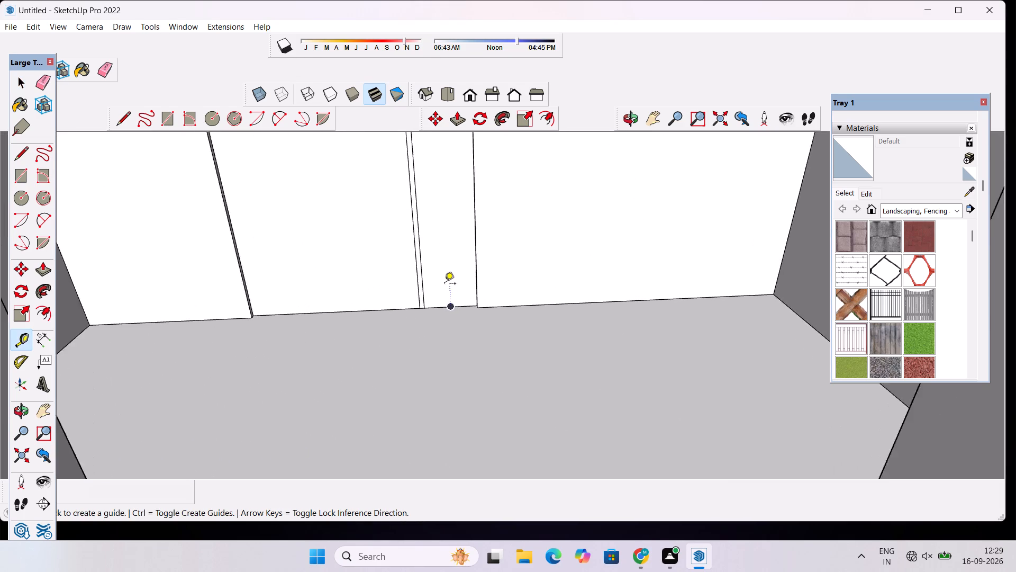
left_click(452, 309)
scroll(449, 272, "down", 3)
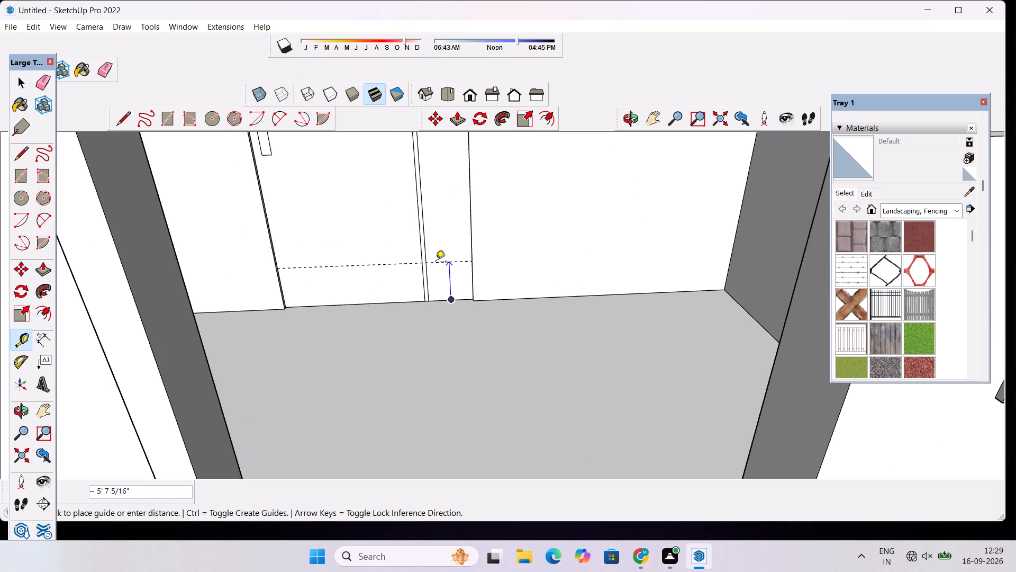
scroll(436, 263, "up", 4)
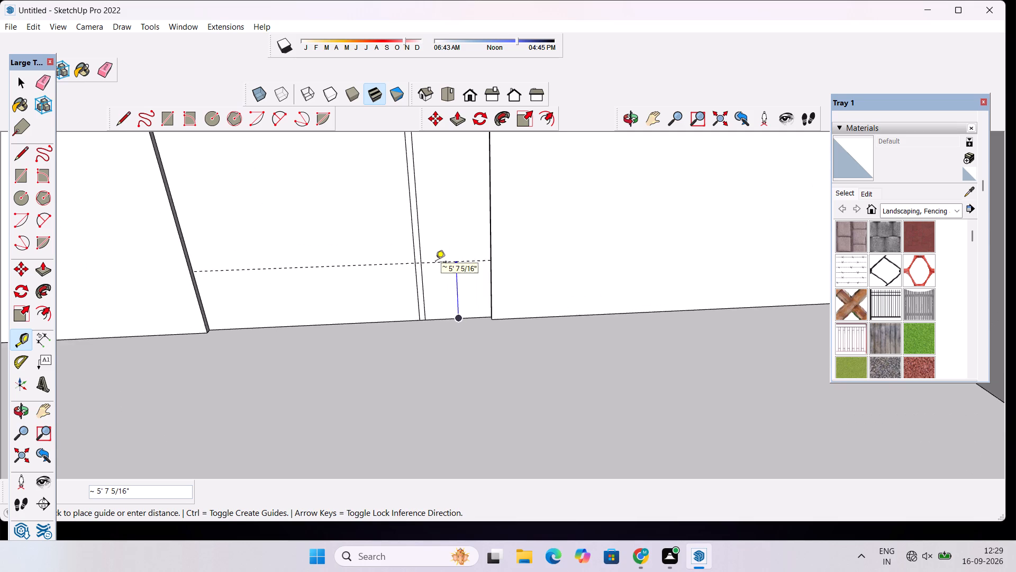
scroll(436, 263, "up", 4)
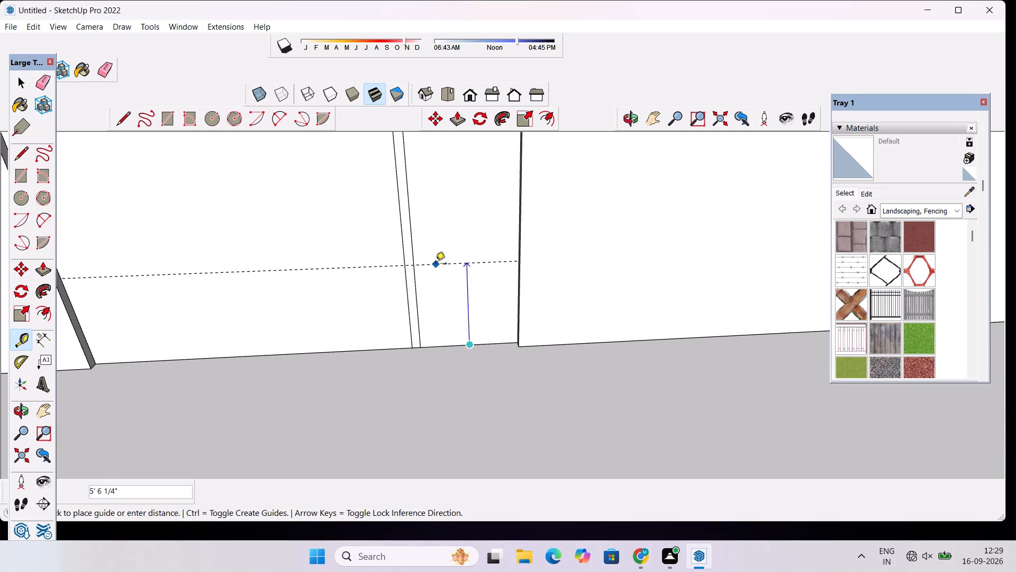
scroll(436, 265, "up", 7)
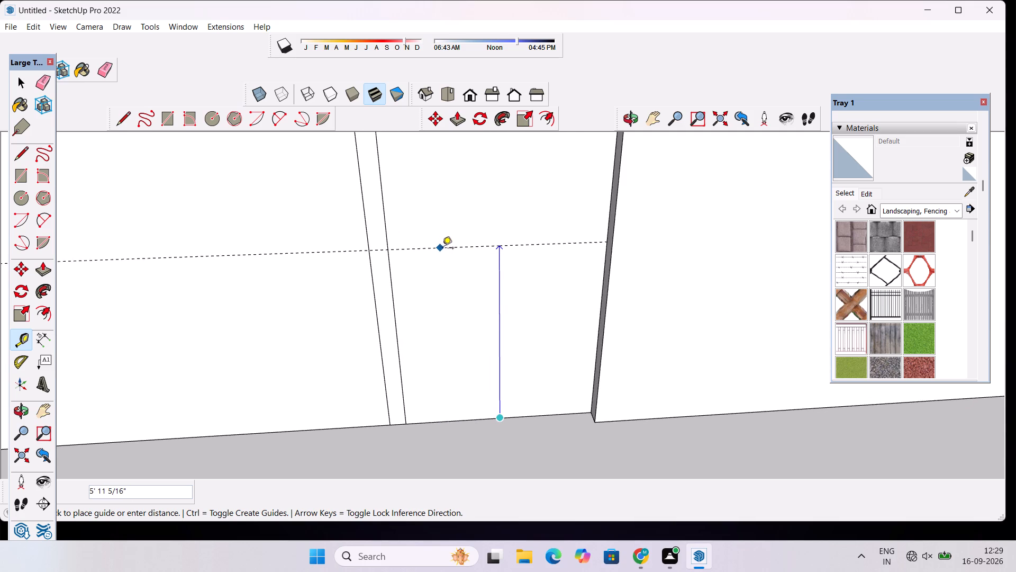
type("10'")
key("Return")
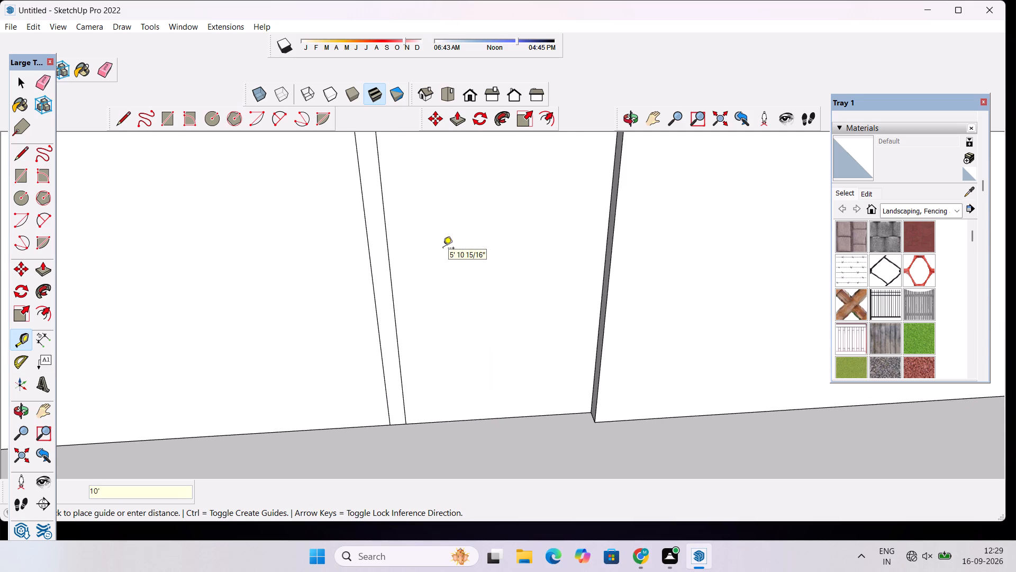
scroll(447, 270, "down", 20)
scroll(447, 270, "down", 4)
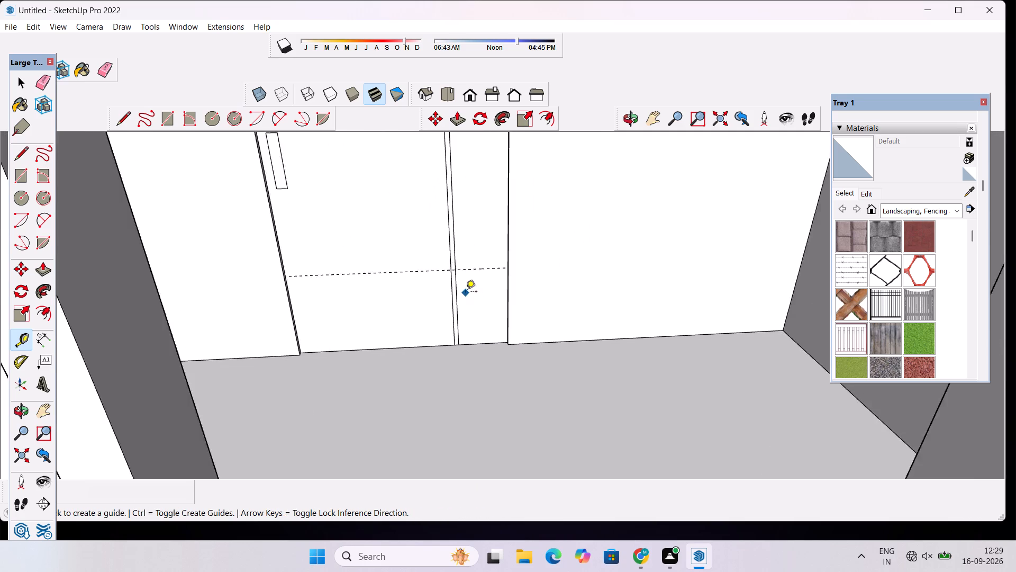
scroll(466, 292, "down", 5)
scroll(472, 271, "up", 7)
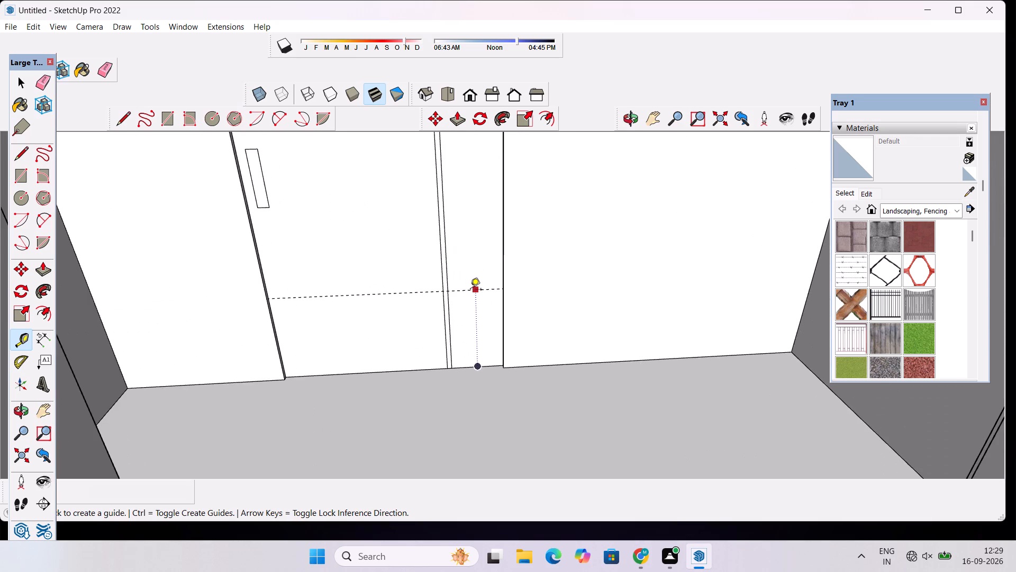
Undo the horizontal guide placed 10' above the door's bottom edge.
scroll(470, 290, "up", 4)
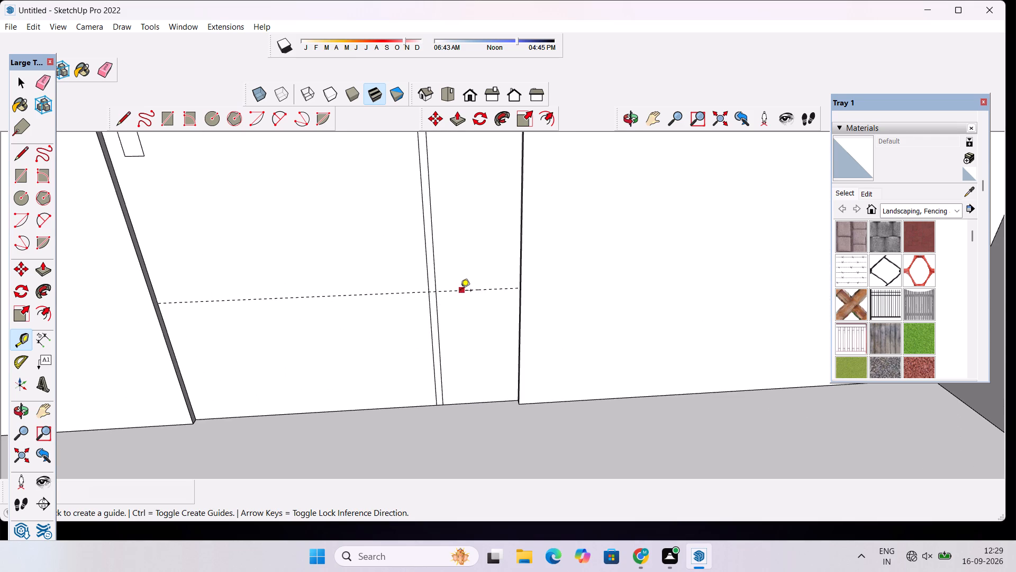
left_click(460, 292)
key("space")
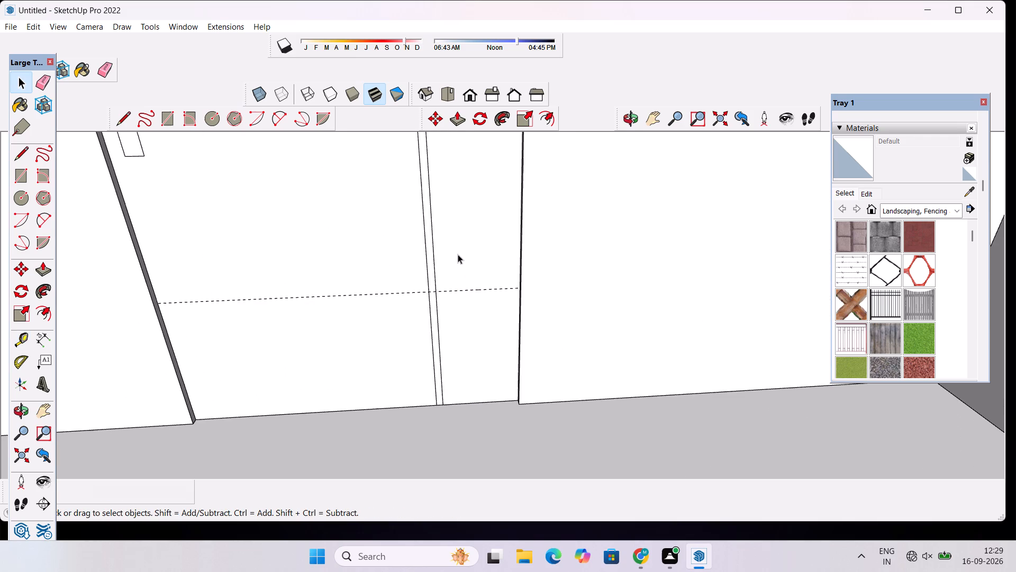
key("ctrl+z")
Place a horizontal guide across the door face 6" above its bottom edge.
key("t")
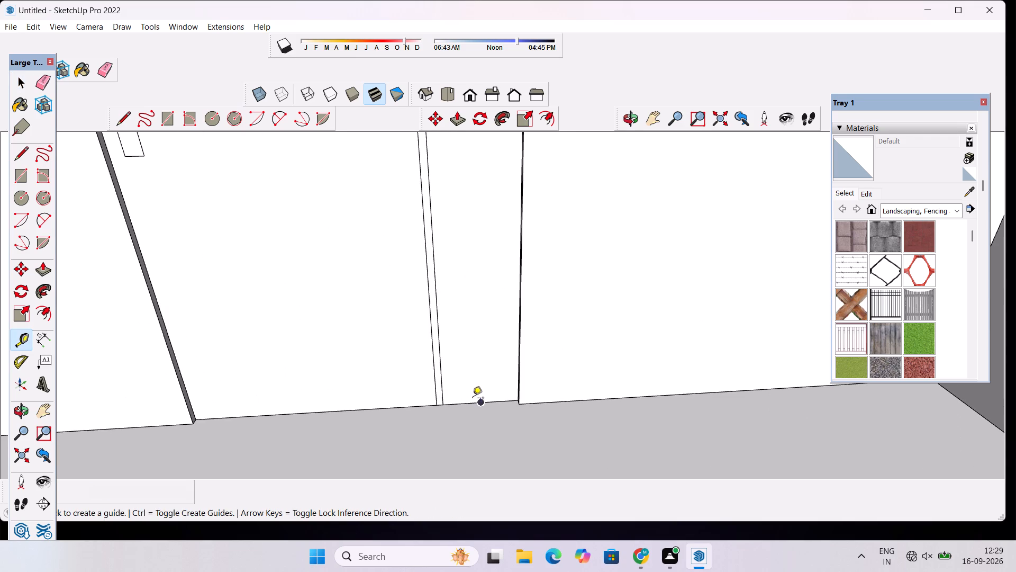
left_click(471, 403)
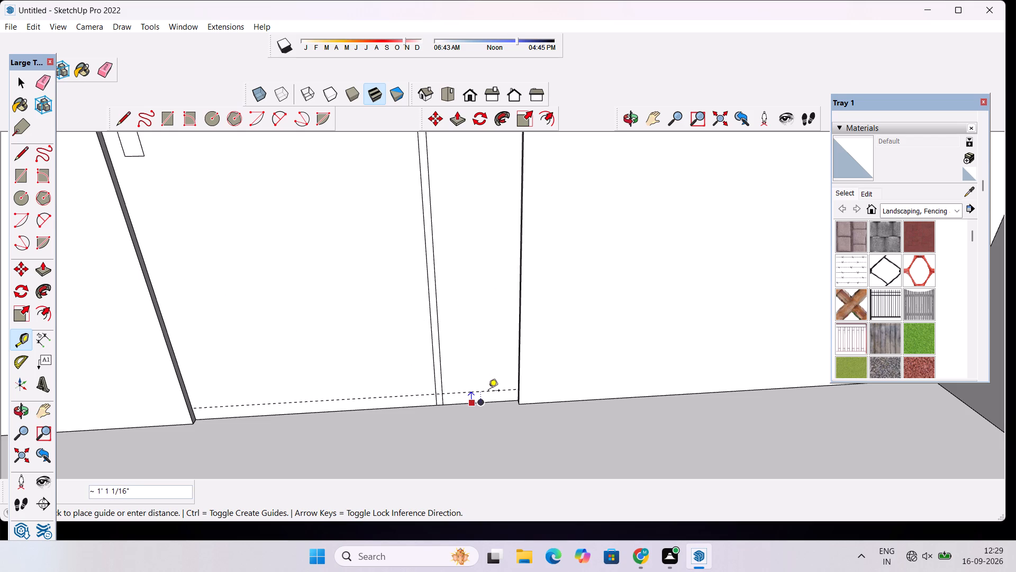
type("6\"")
key("Return")
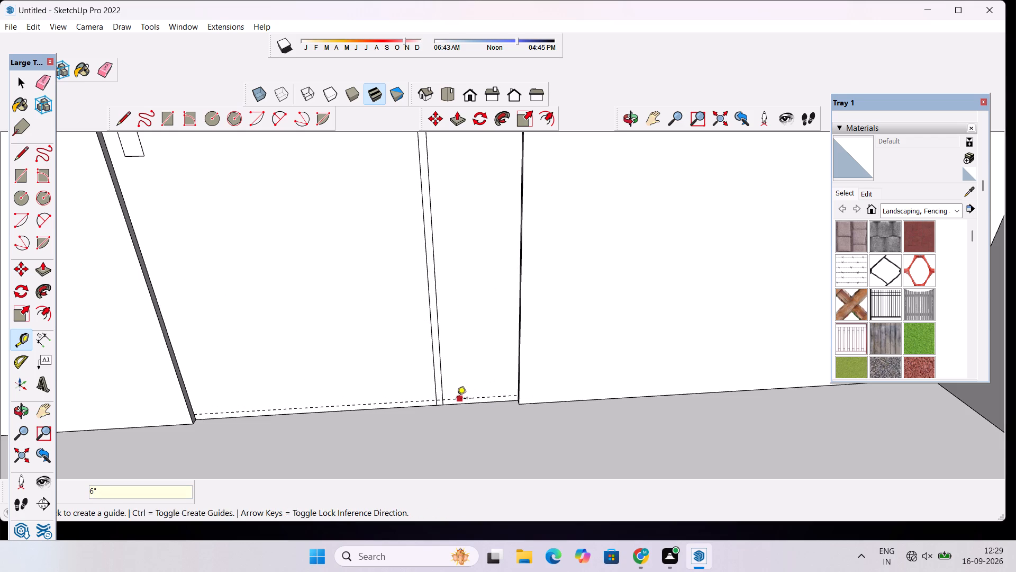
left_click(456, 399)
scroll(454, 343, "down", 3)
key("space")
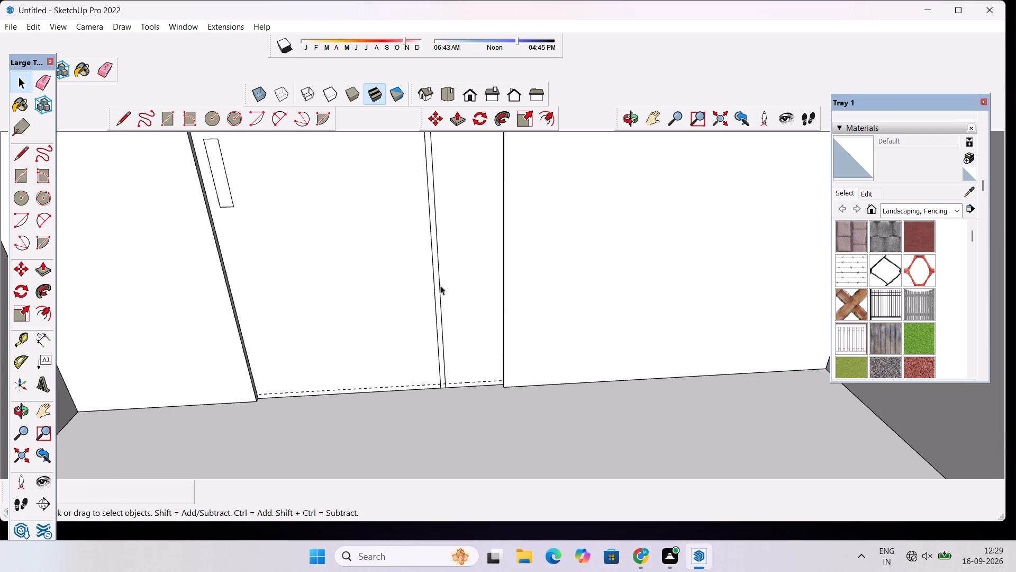
Place a horizontal guide across the door 13' above the bottom 6" guide.
key("t")
scroll(486, 385, "up", 4)
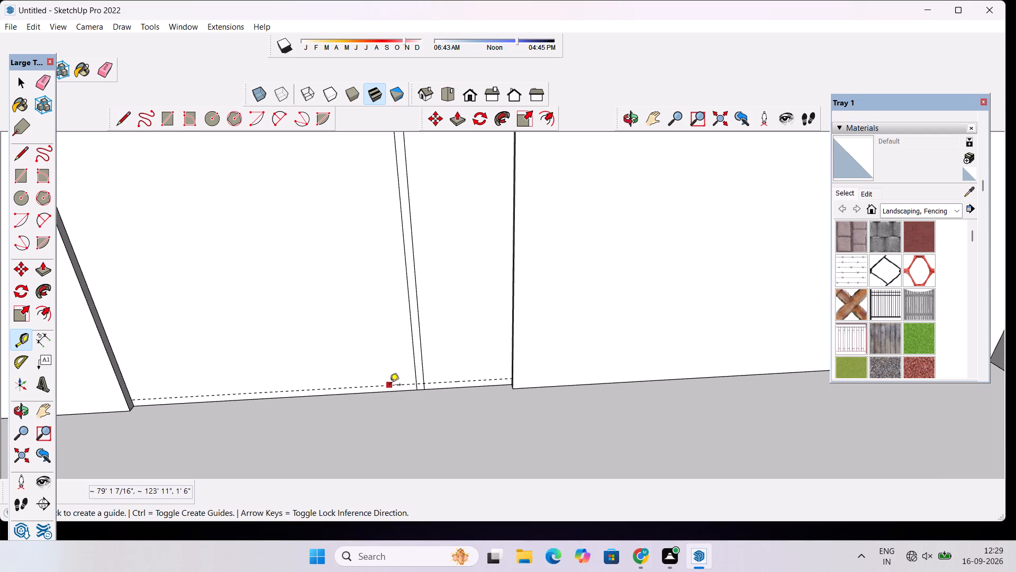
left_click(389, 386)
scroll(393, 314, "down", 6)
scroll(404, 251, "down", 7)
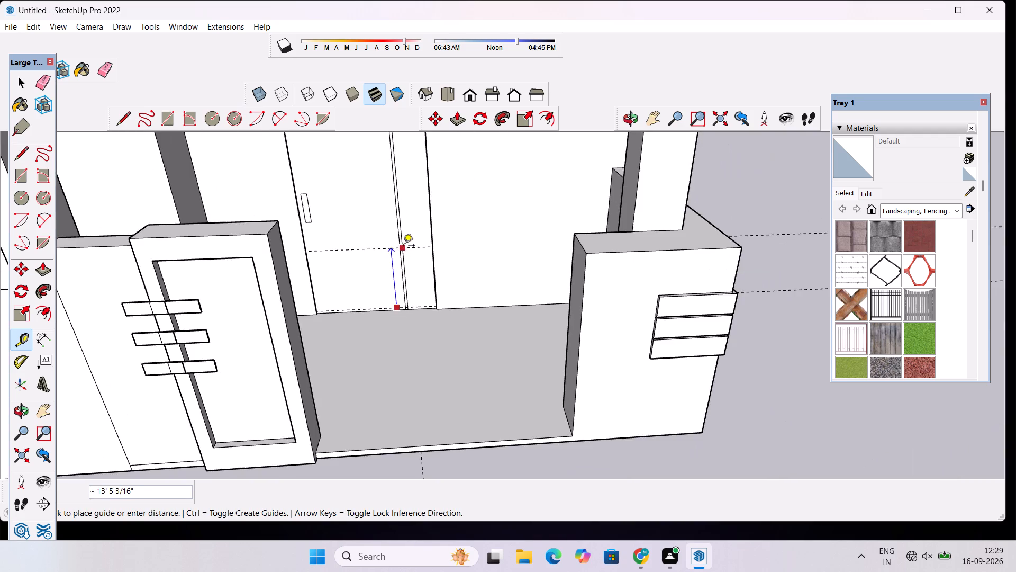
scroll(403, 243, "down", 7)
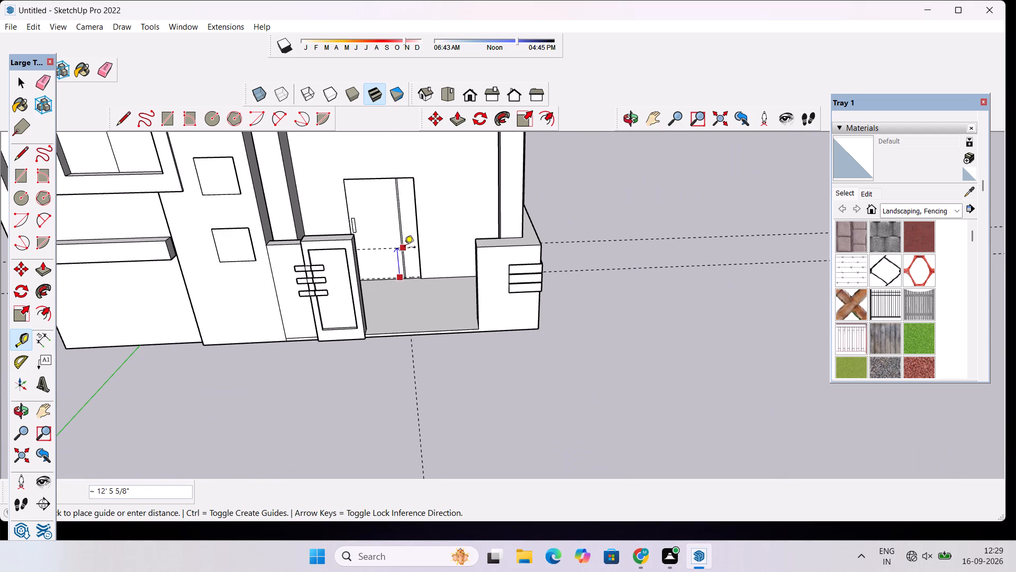
type("13'")
key("Return")
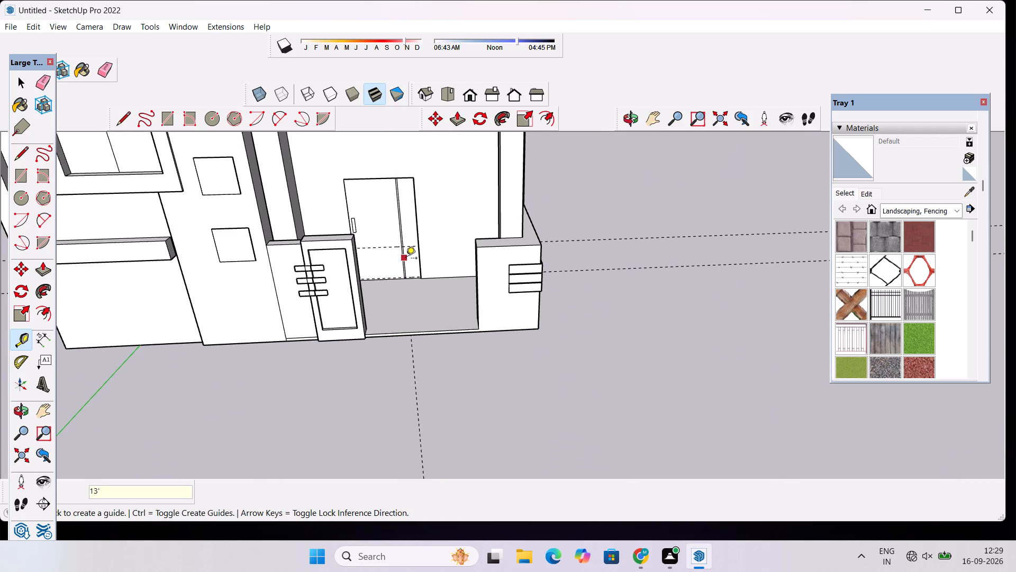
Place a parallel guide 6" below the door's middle horizontal guide to mark a narrow band.
scroll(406, 259, "up", 11)
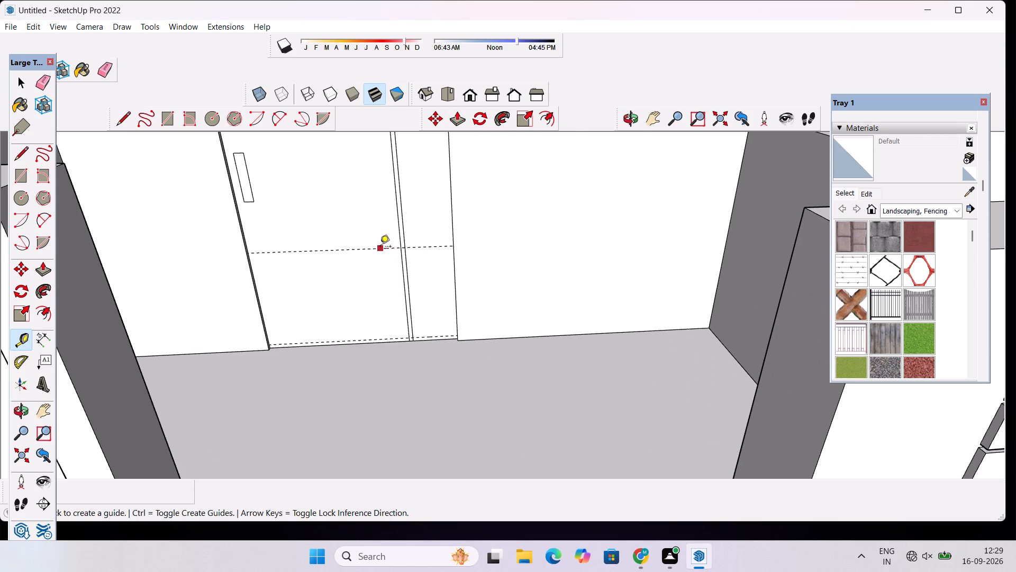
left_click(380, 247)
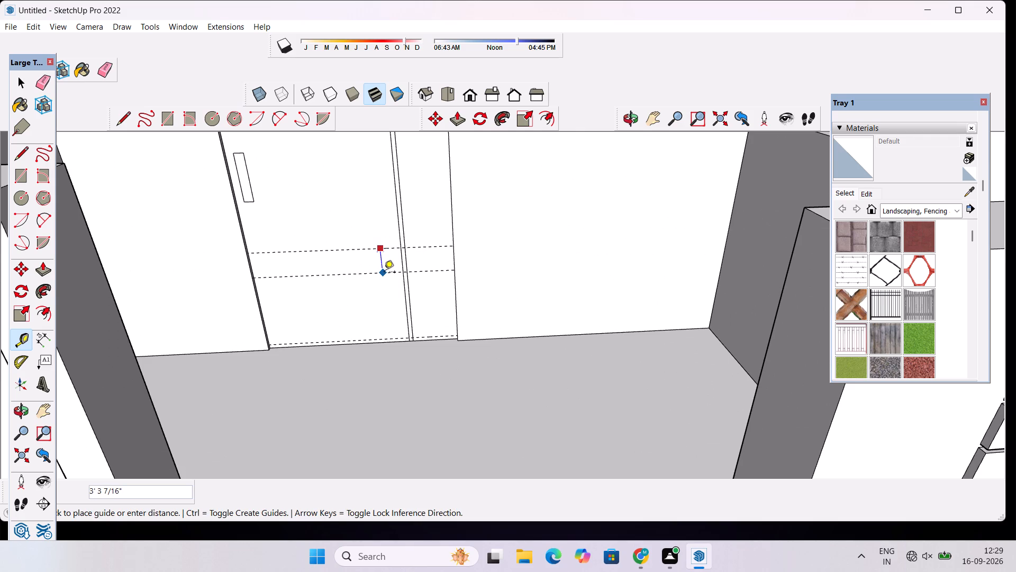
type("6\"")
key("Return")
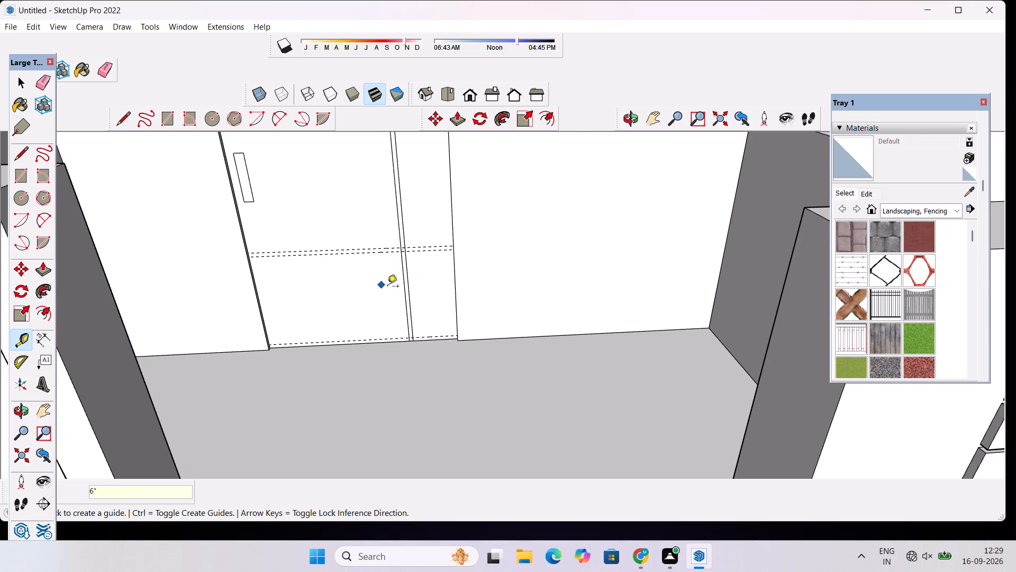
Place another horizontal guide on the door about 12' 3" above the middle pair of guides.
scroll(395, 278, "down", 5)
scroll(406, 243, "up", 8)
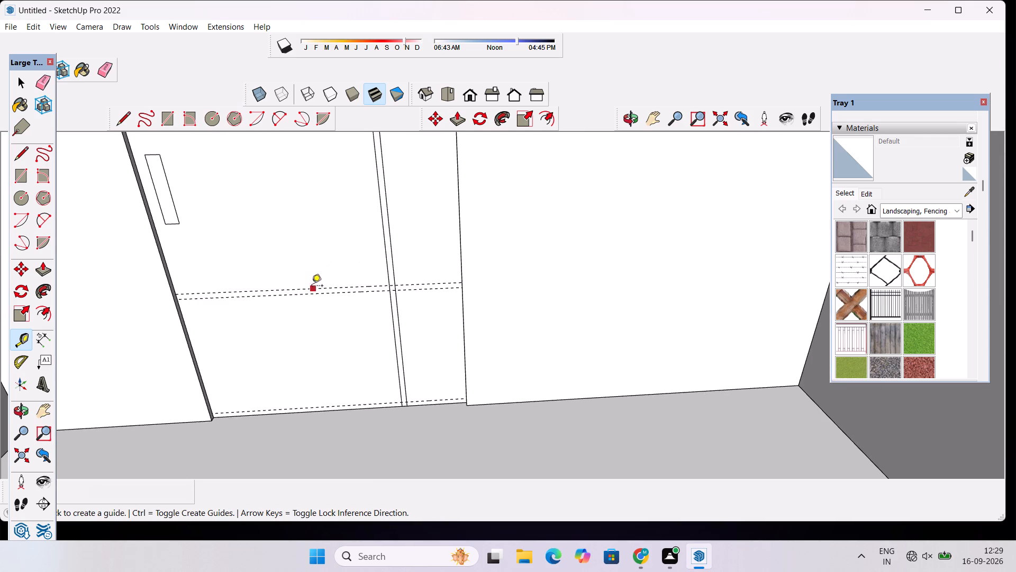
left_click(312, 288)
scroll(315, 269, "down", 5)
scroll(314, 212, "down", 8)
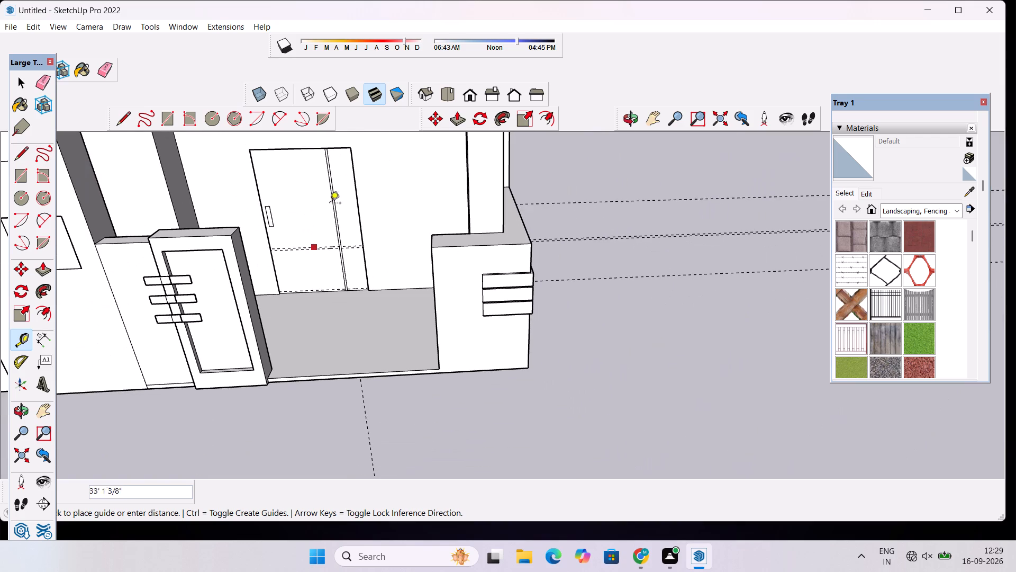
left_click(331, 203)
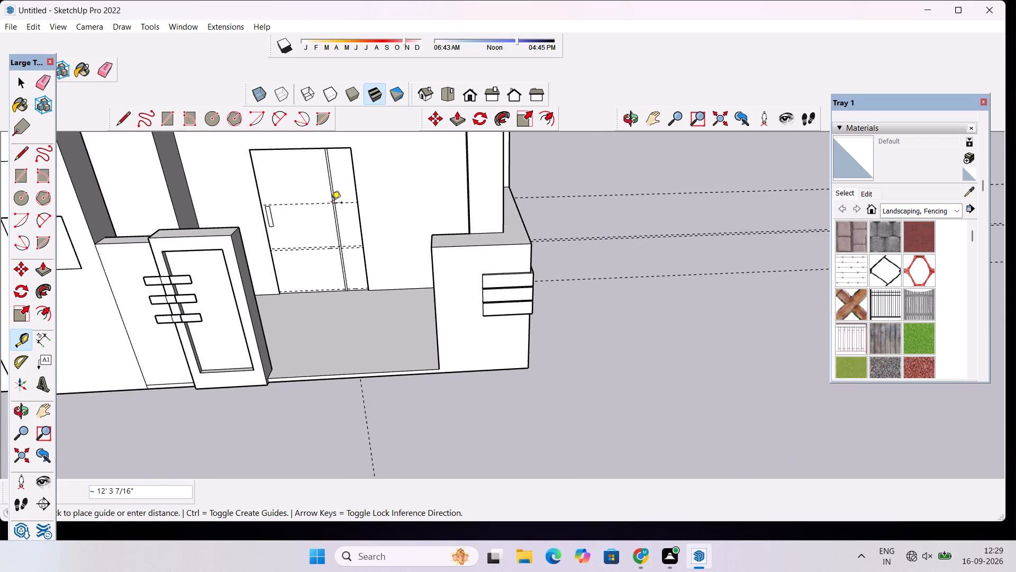
Place a parallel guide 6" above the door's topmost horizontal guide to mark the upper band.
scroll(312, 202, "up", 9)
left_click(316, 207)
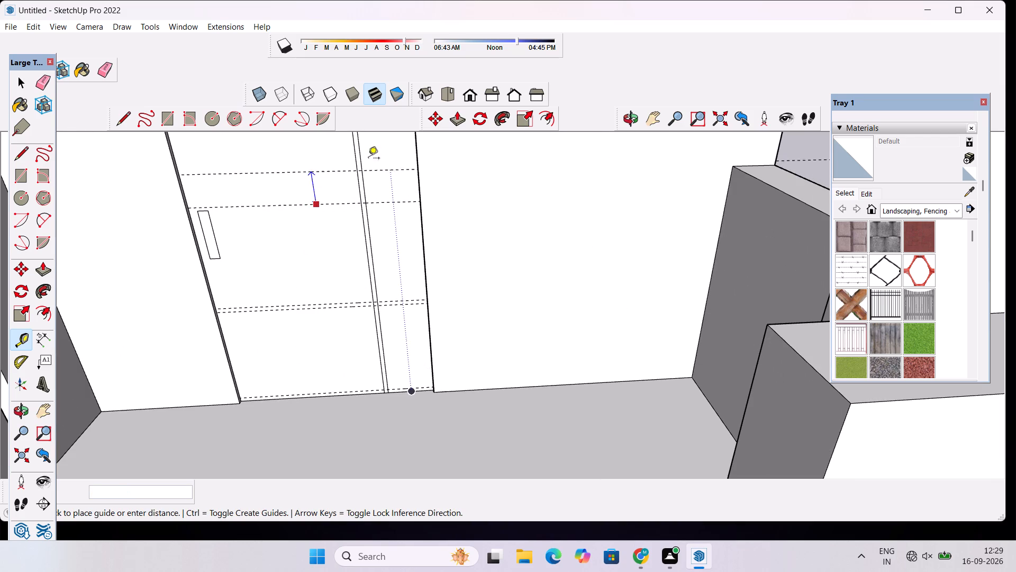
key("6")
key("shift+quotedbl")
key("Return")
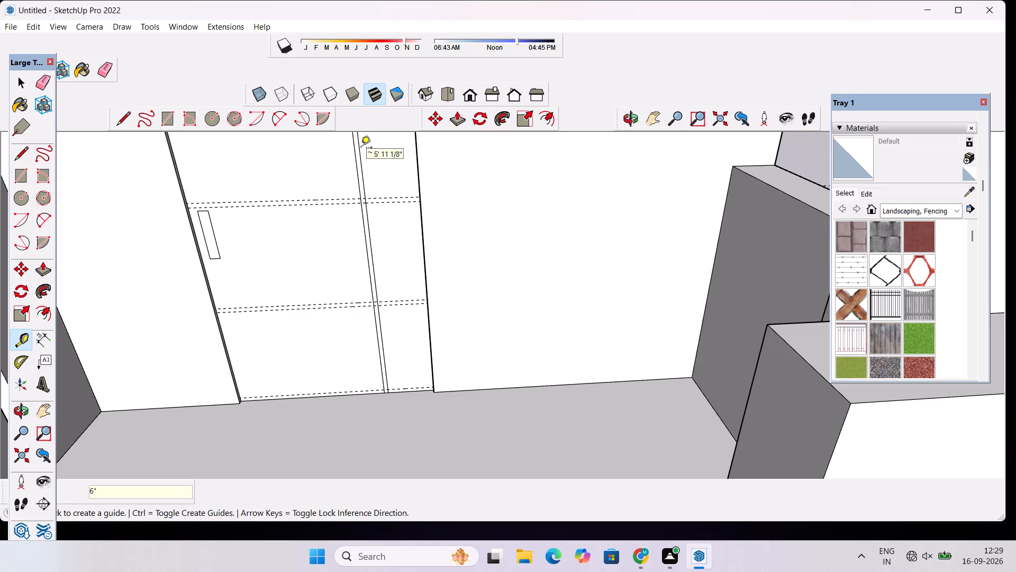
Draw a 6" by 6' rectangle between the upper pair of guides, from the vertical strip to the door edge away from the handle.
scroll(367, 164, "down", 14)
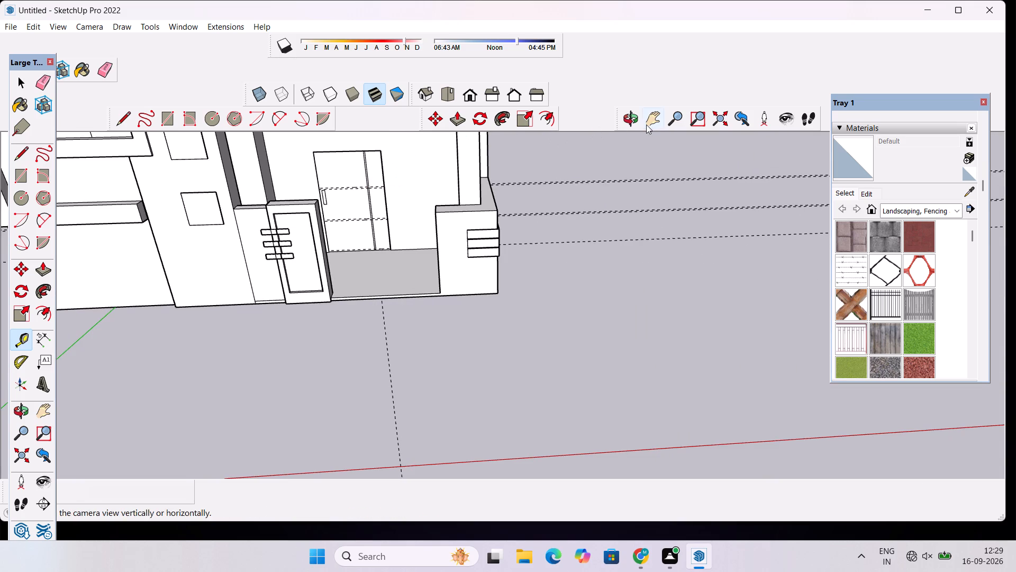
left_click(631, 114)
left_click_drag(377, 258, 393, 174)
scroll(392, 217, "up", 4)
left_click_drag(410, 232, 357, 254)
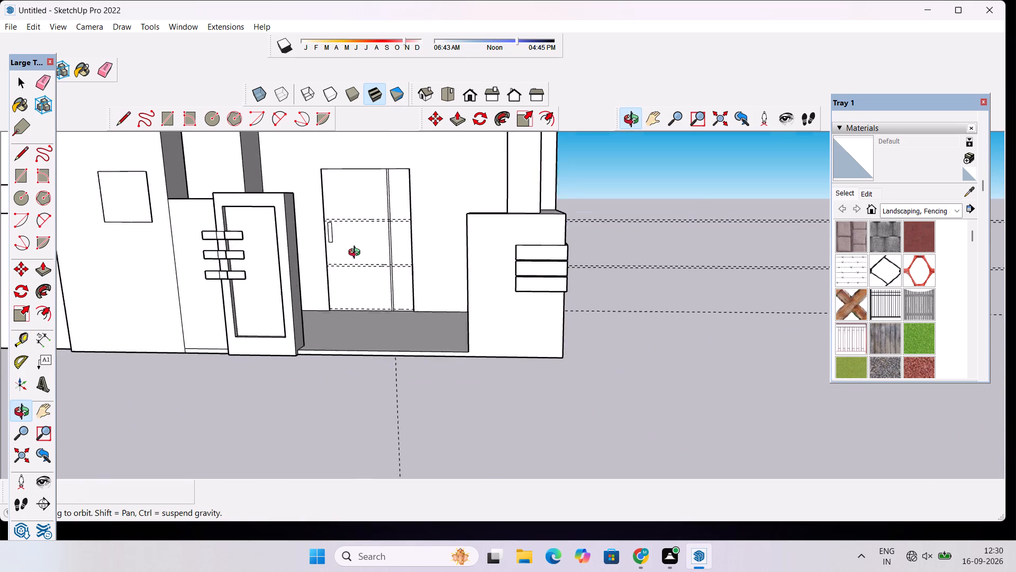
left_click_drag(357, 254, 352, 255)
scroll(352, 255, "up", 2)
scroll(387, 203, "up", 12)
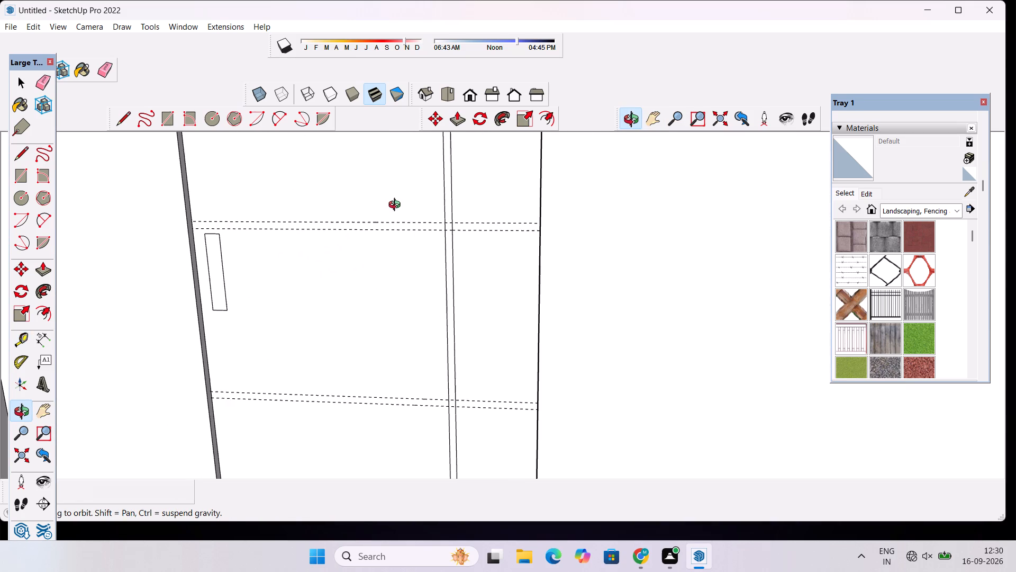
key("r")
scroll(459, 240, "up", 4)
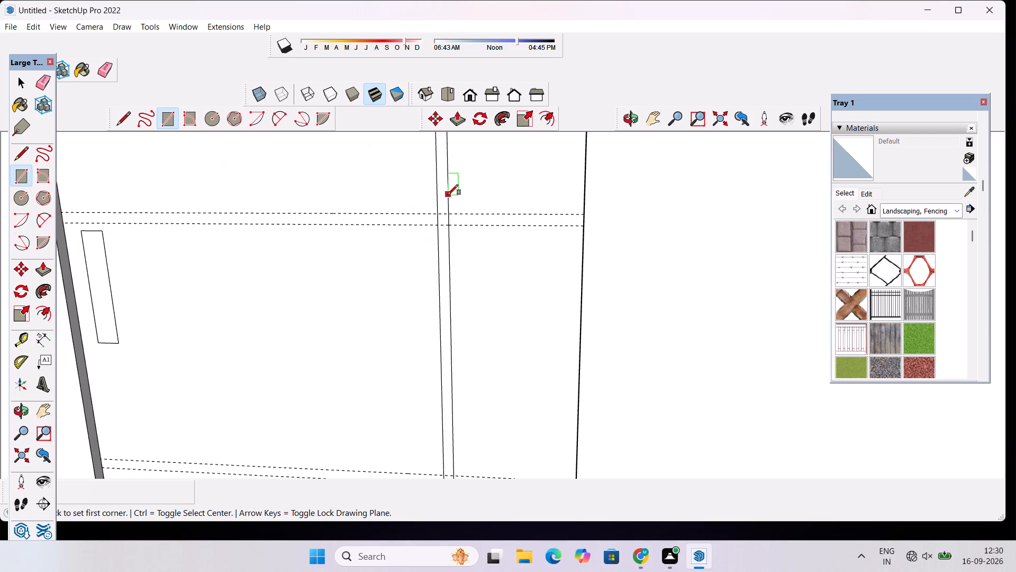
scroll(448, 195, "down", 5)
scroll(470, 215, "up", 4)
left_click(628, 122)
left_click_drag(559, 187, 600, 193)
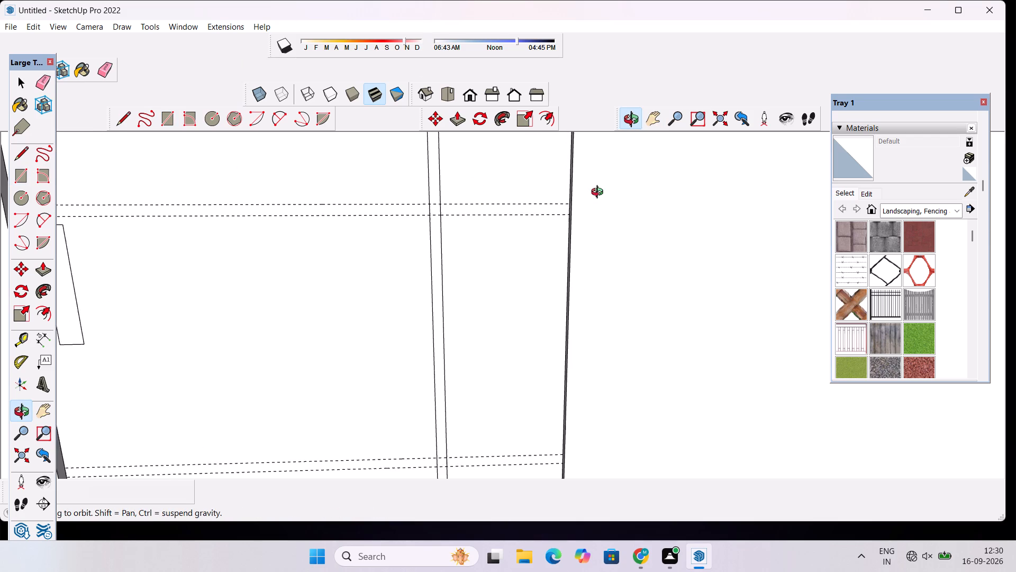
left_click_drag(600, 193, 643, 205)
key("r")
scroll(501, 221, "up", 2)
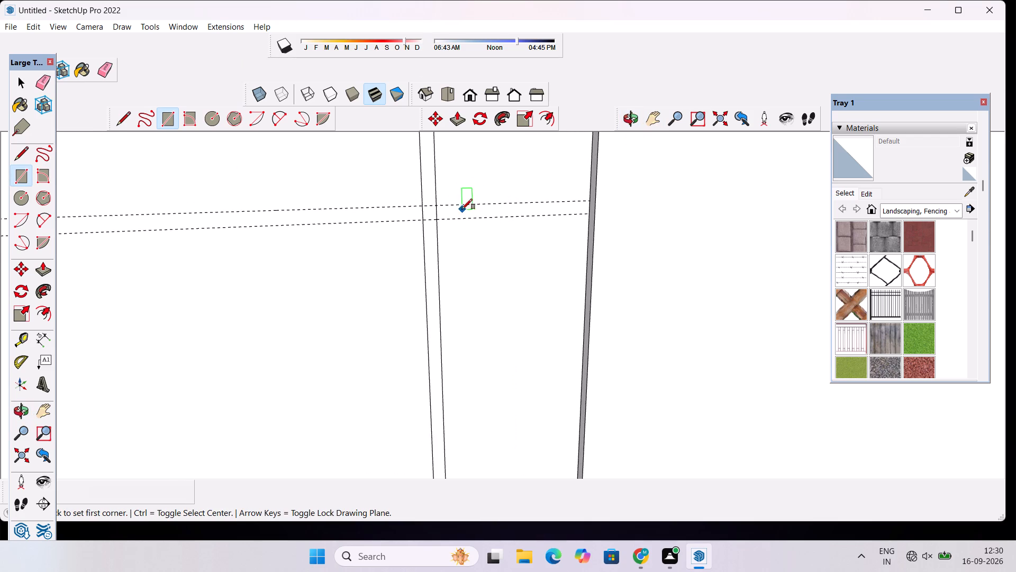
left_click(435, 206)
scroll(513, 219, "up", 2)
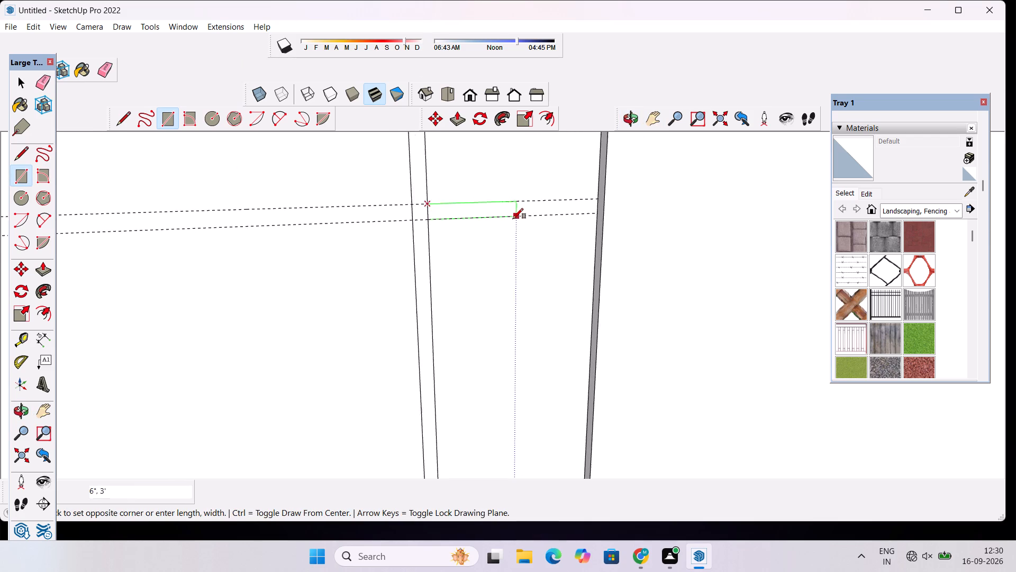
scroll(513, 219, "up", 2)
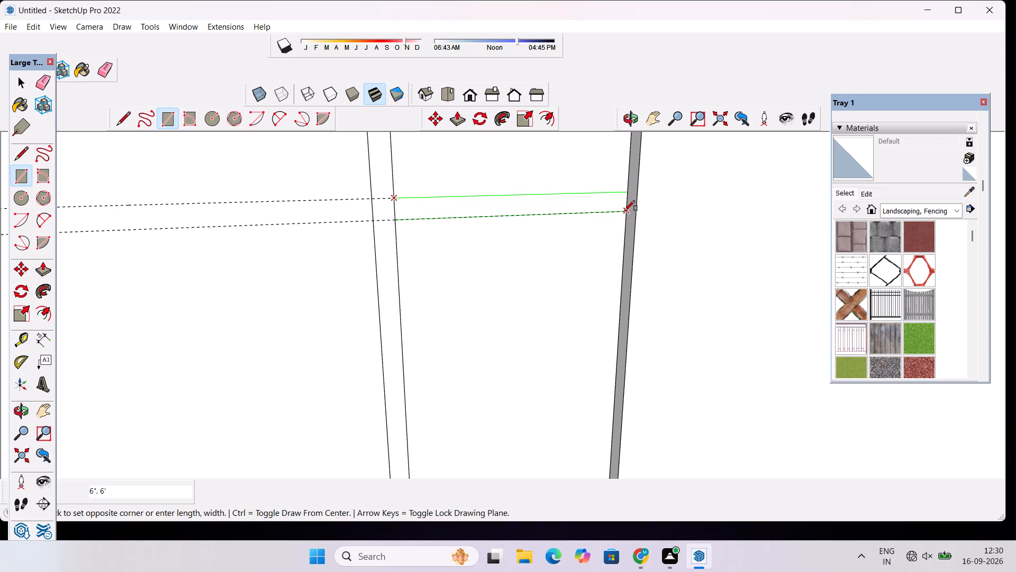
left_click(624, 211)
Draw a rectangle between the middle pair of guides, from the vertical strip to the door edge away from the handle.
scroll(478, 210, "down", 19)
scroll(488, 278, "up", 3)
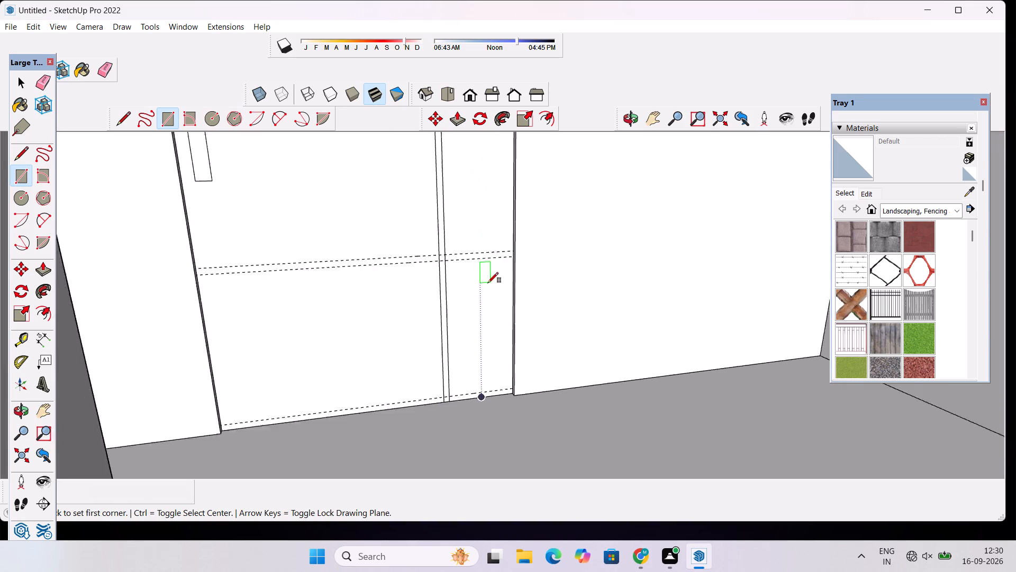
scroll(488, 283, "up", 5)
scroll(440, 244, "up", 9)
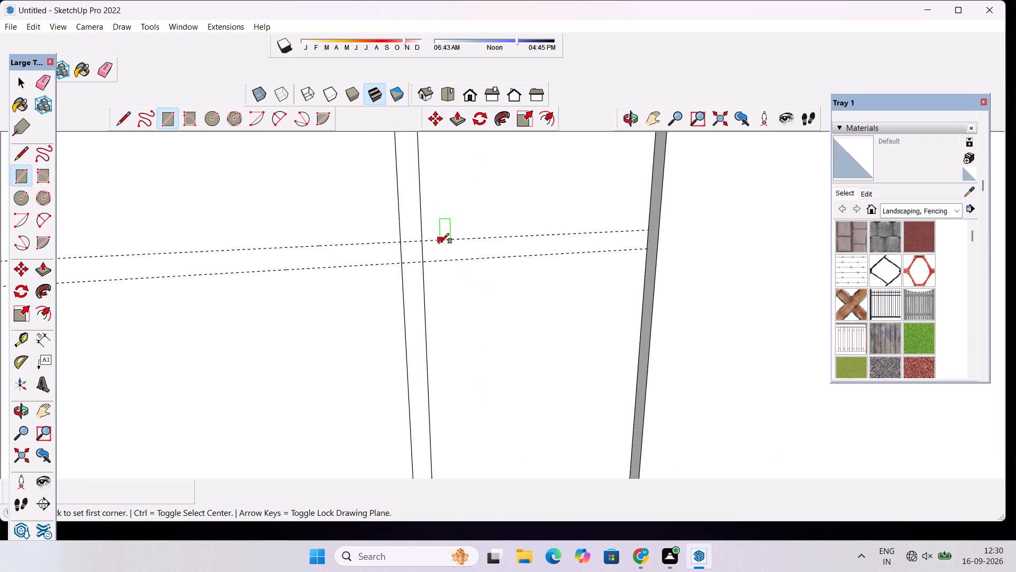
left_click(422, 240)
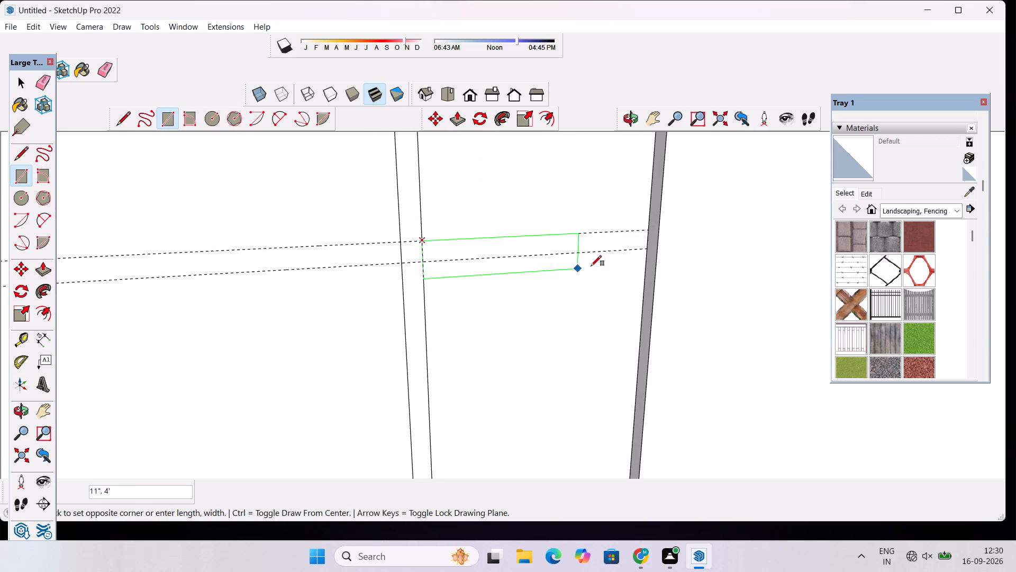
left_click(648, 251)
Draw a 6" by 6' rectangle along the door's bottom edge, from the vertical strip to the edge away from the handle.
scroll(396, 189, "down", 15)
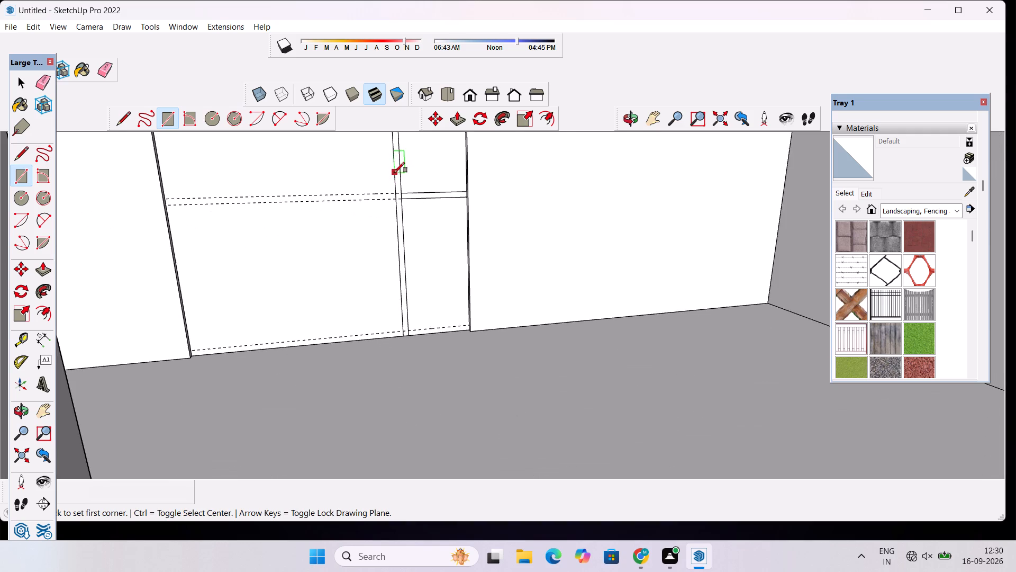
scroll(420, 335, "up", 17)
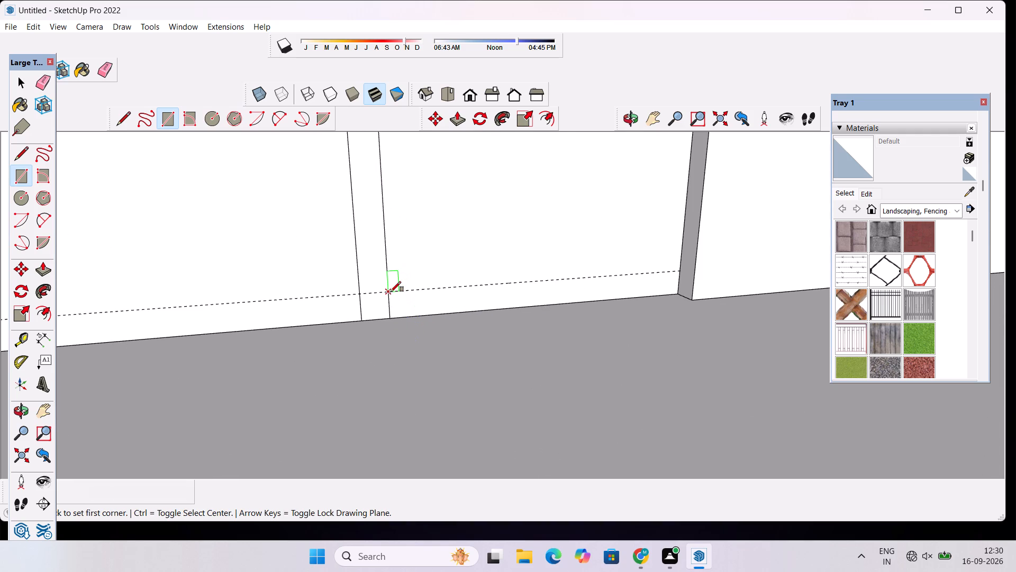
left_click(390, 291)
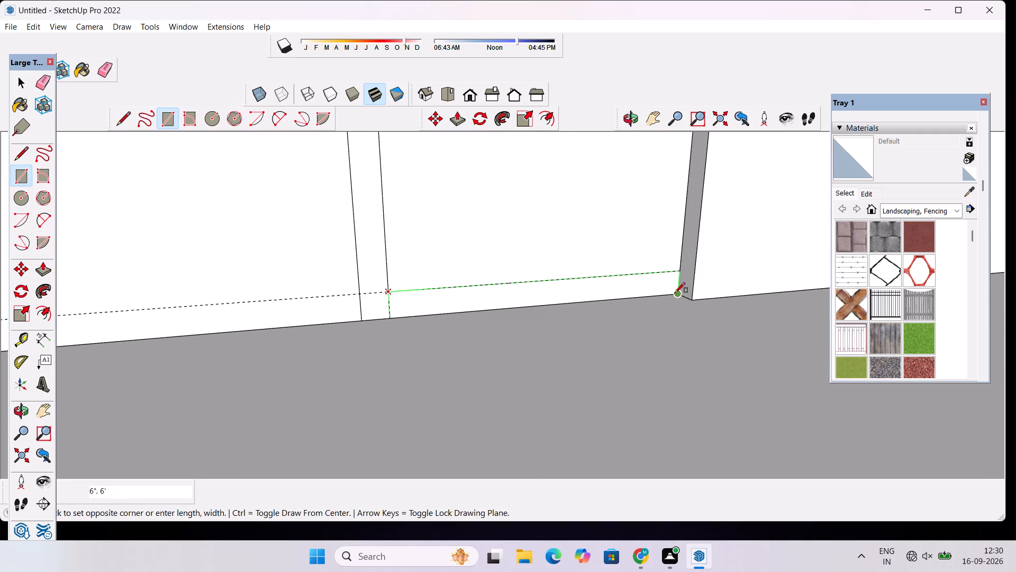
left_click(676, 290)
key("space")
Switch to the front view of the model and show the whole entrance area around the door.
scroll(536, 291, "down", 14)
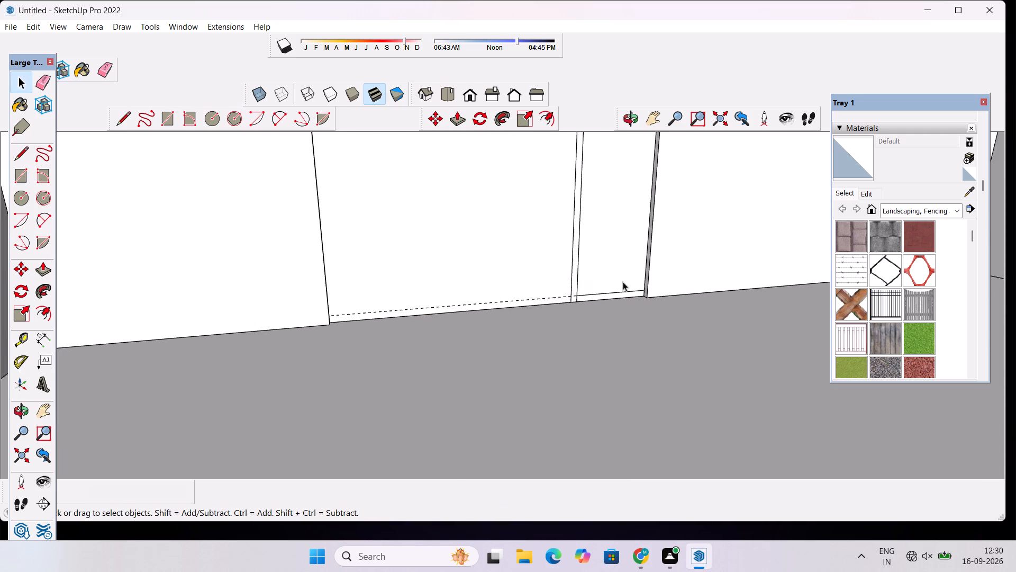
scroll(623, 282, "down", 5)
left_click(464, 97)
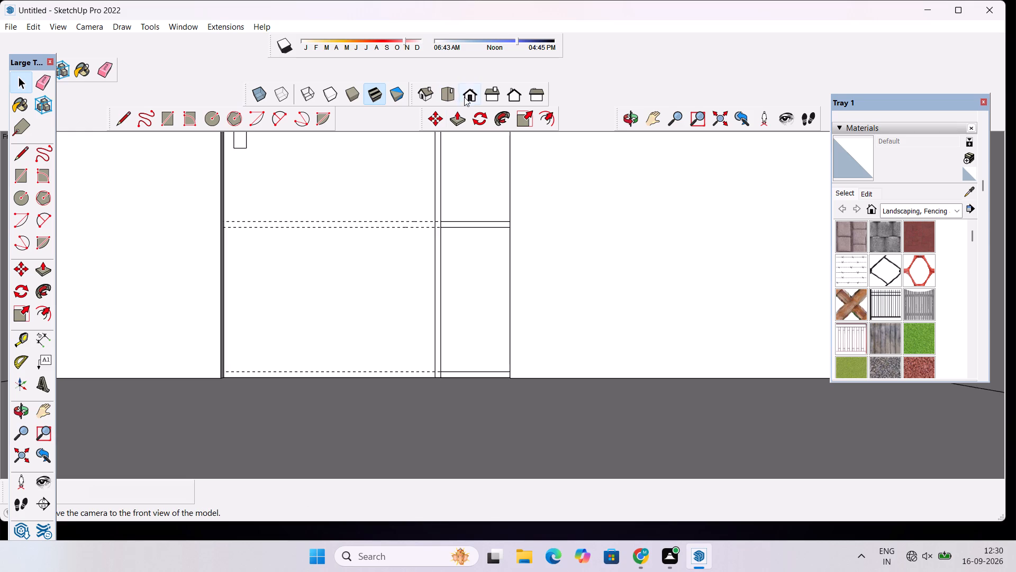
scroll(402, 187, "down", 7)
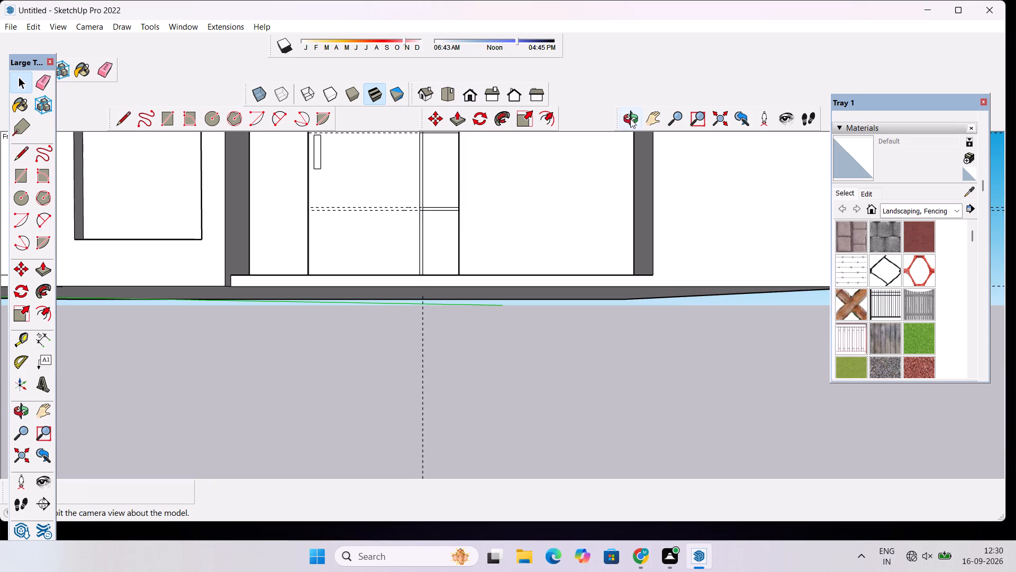
Erase the upper and middle pairs of dashed horizontal guides on the handle side of the entrance door.
left_click(630, 119)
left_click_drag(475, 203, 486, 287)
left_click_drag(421, 276, 421, 327)
left_click_drag(429, 267, 434, 273, "shift")
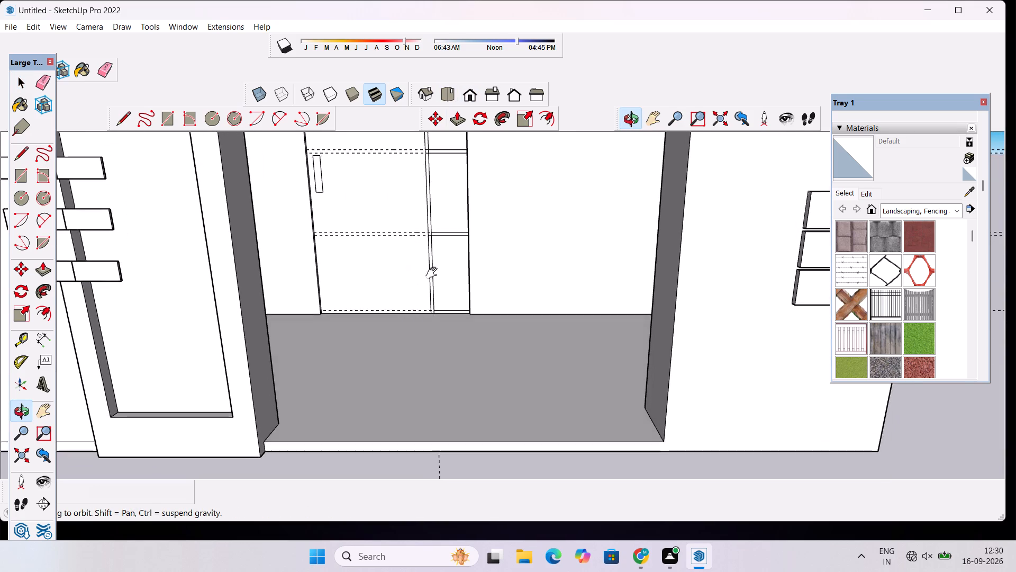
left_click_drag(434, 273, 466, 352, "shift")
scroll(441, 270, "down", 5, "shift")
scroll(424, 277, "up", 4, "shift")
scroll(424, 277, "up", 3)
key("e")
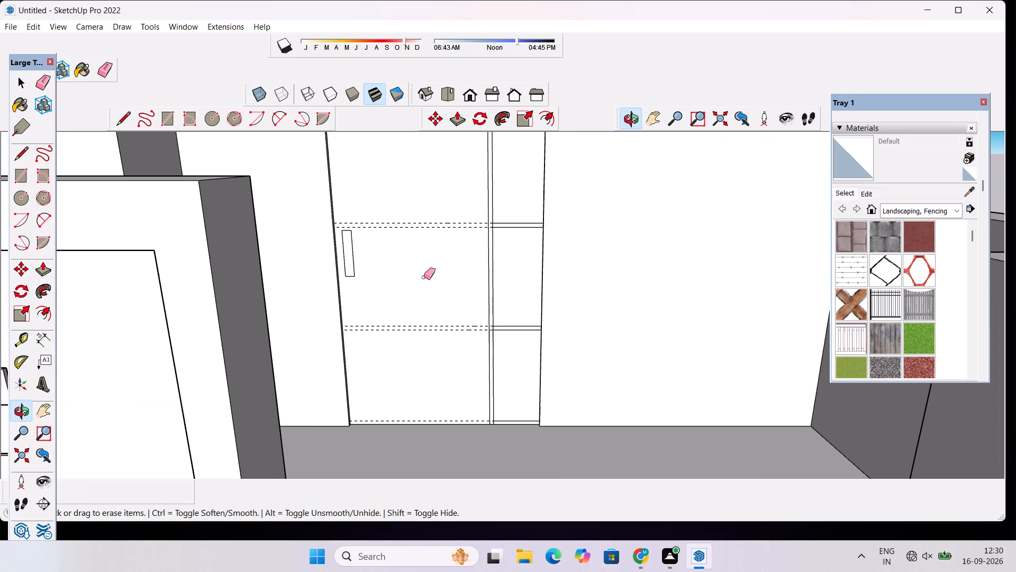
left_click_drag(425, 212, 429, 244)
left_click_drag(437, 220, 440, 242)
left_click_drag(433, 288, 442, 327)
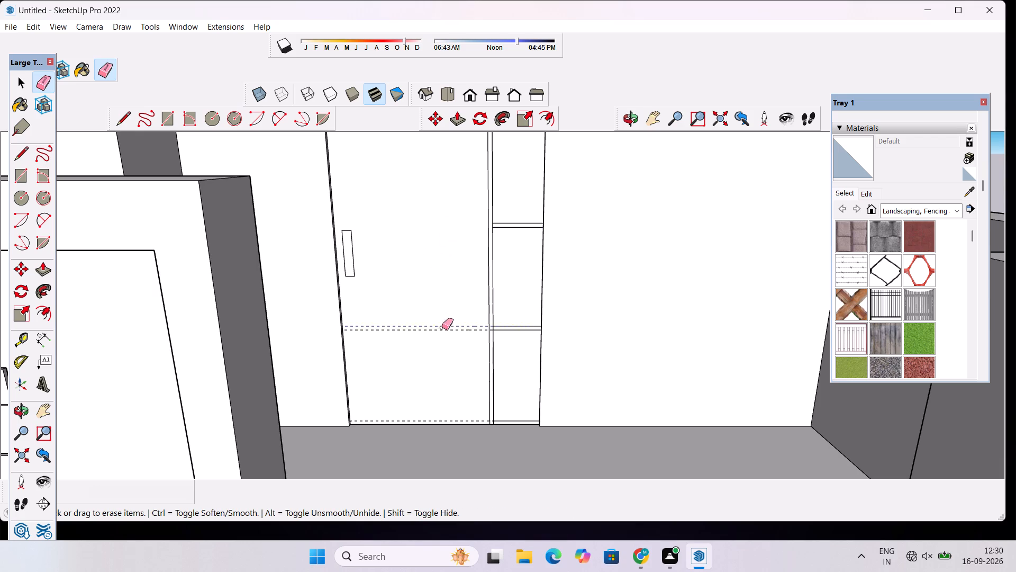
left_click_drag(442, 327, 447, 348)
Erase the dashed horizontal guide just above the entrance door's bottom edge.
scroll(443, 433, "up", 6)
left_click_drag(450, 406, 450, 421)
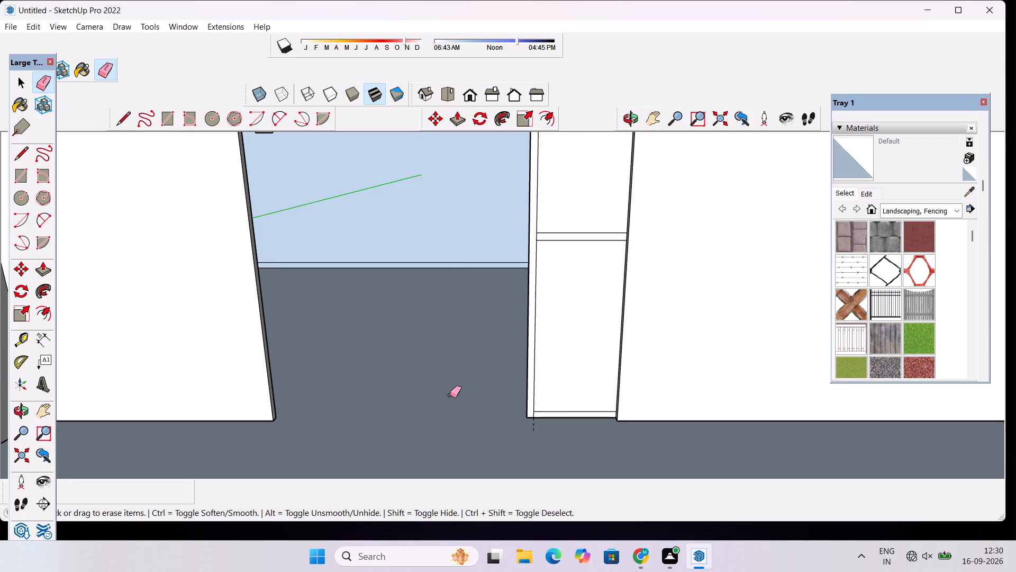
key("ctrl+z")
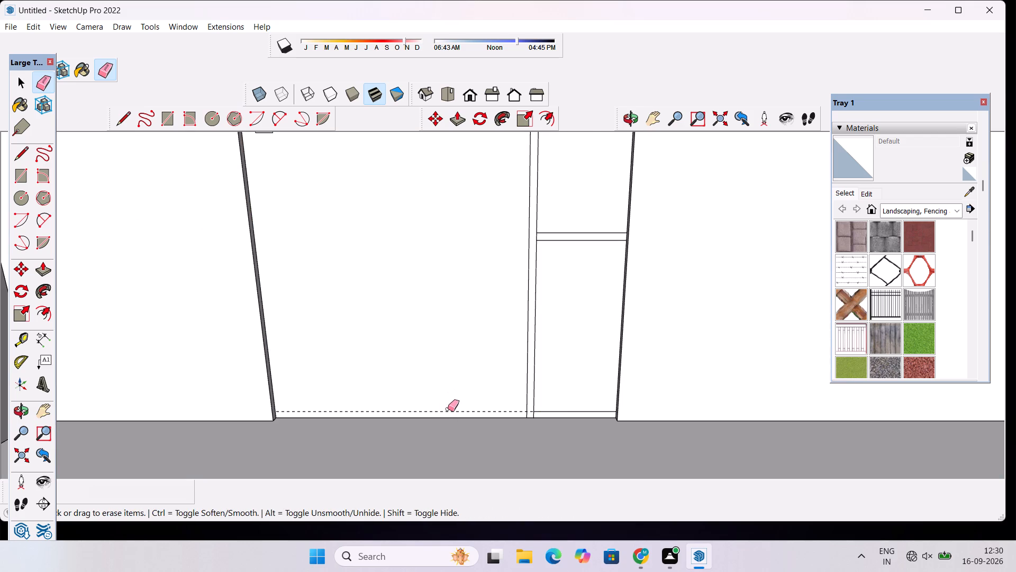
left_click(448, 409)
left_click(449, 412)
Erase the short edge separating the door's vertical strip from the bottom horizontal band.
scroll(419, 371, "down", 11)
scroll(452, 405, "up", 10)
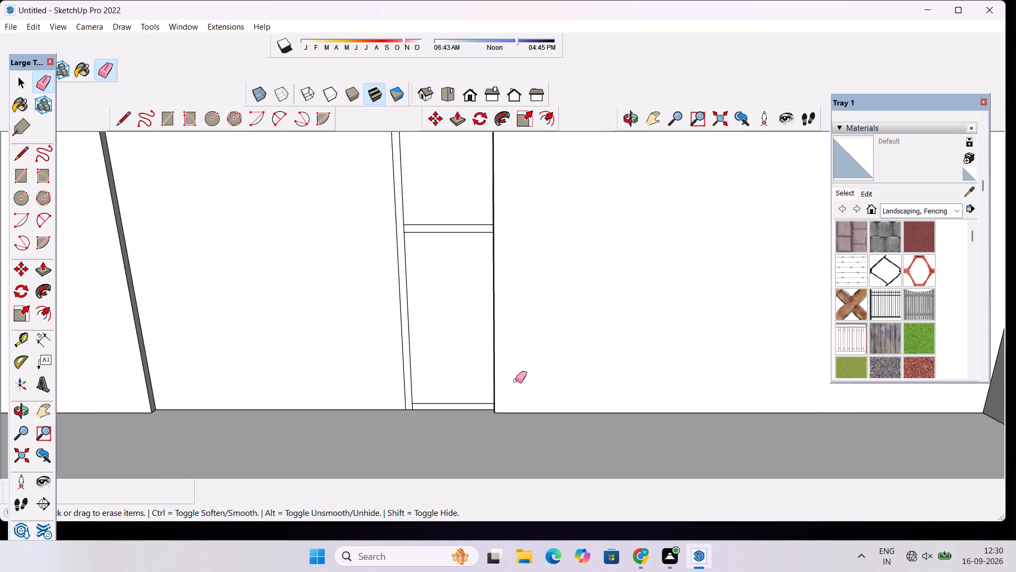
scroll(414, 414, "up", 8)
left_click(411, 399)
scroll(420, 412, "down", 4)
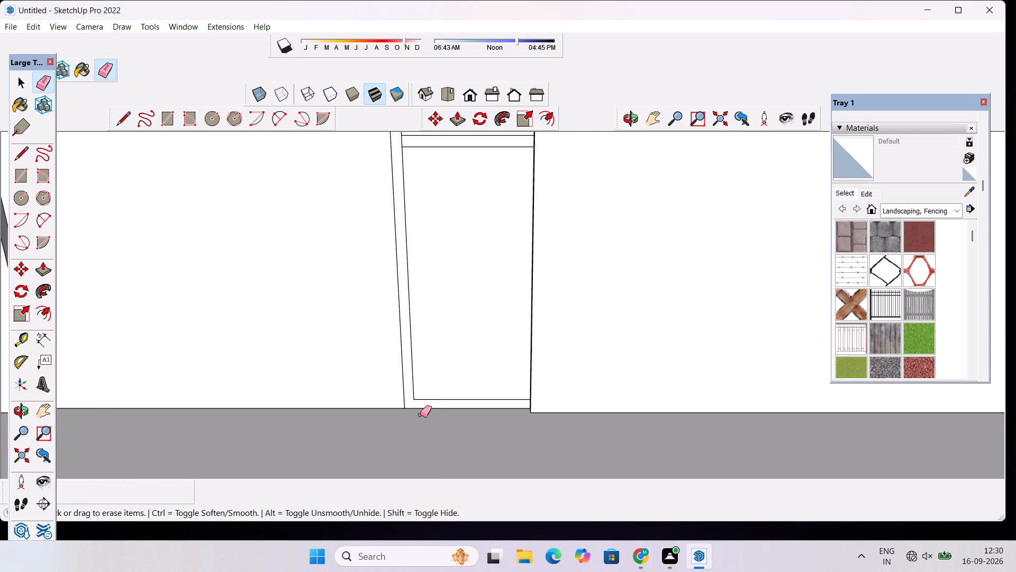
scroll(420, 415, "down", 12)
Examine the entrance door, porch and overall house massing from several angles.
left_click(629, 114)
left_click_drag(407, 326, 525, 305)
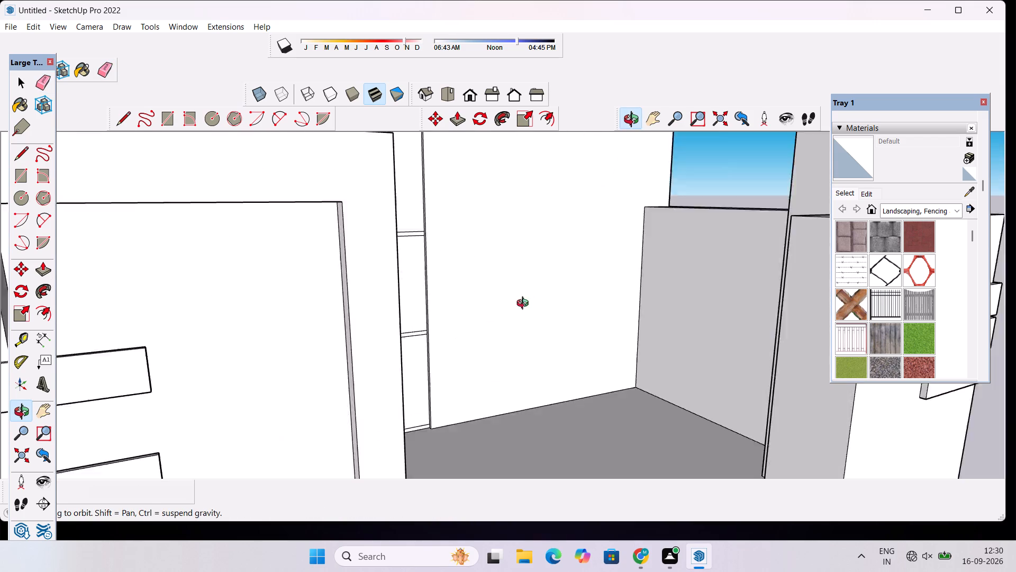
left_click_drag(525, 305, 565, 288)
left_click_drag(601, 308, 456, 334)
scroll(432, 333, "down", 20)
scroll(432, 333, "down", 6)
scroll(427, 341, "up", 1)
scroll(427, 341, "down", 5)
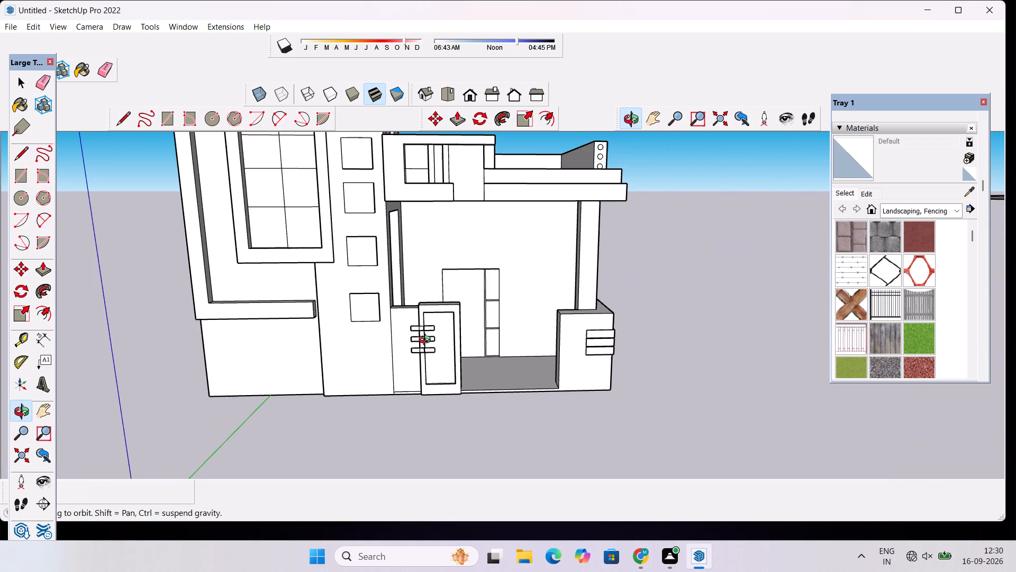
left_click_drag(560, 295, 420, 287)
scroll(519, 233, "up", 8)
left_click_drag(530, 229, 531, 243)
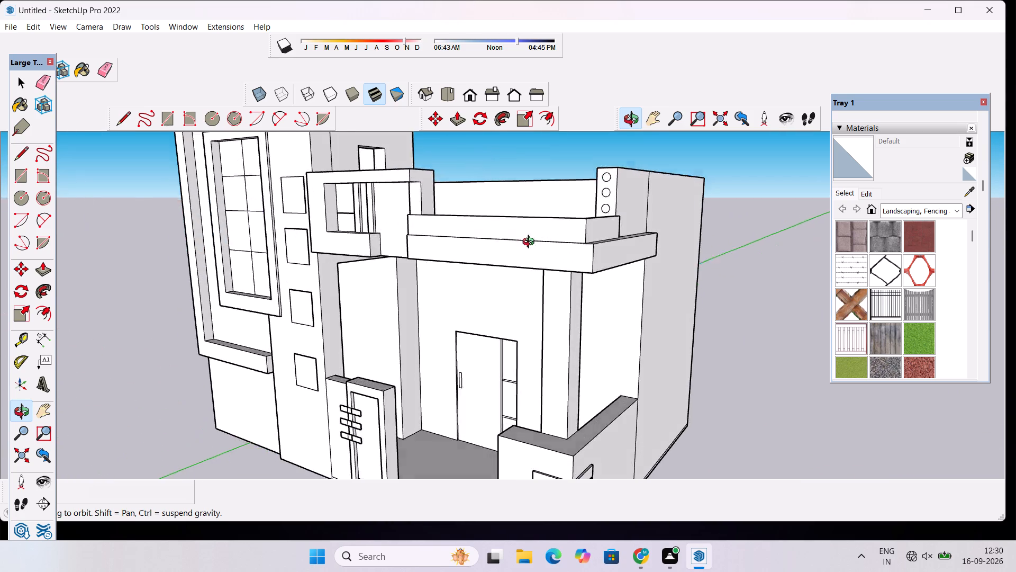
Draw a vertical line about 10' 4" up the wall face from the inner parapet line's end above the porch.
left_click_drag(531, 243, 461, 354)
scroll(571, 307, "up", 3)
left_click_drag(448, 344, 447, 386)
scroll(447, 332, "up", 3)
left_click_drag(451, 351, 493, 347)
scroll(496, 347, "up", 3)
key("l")
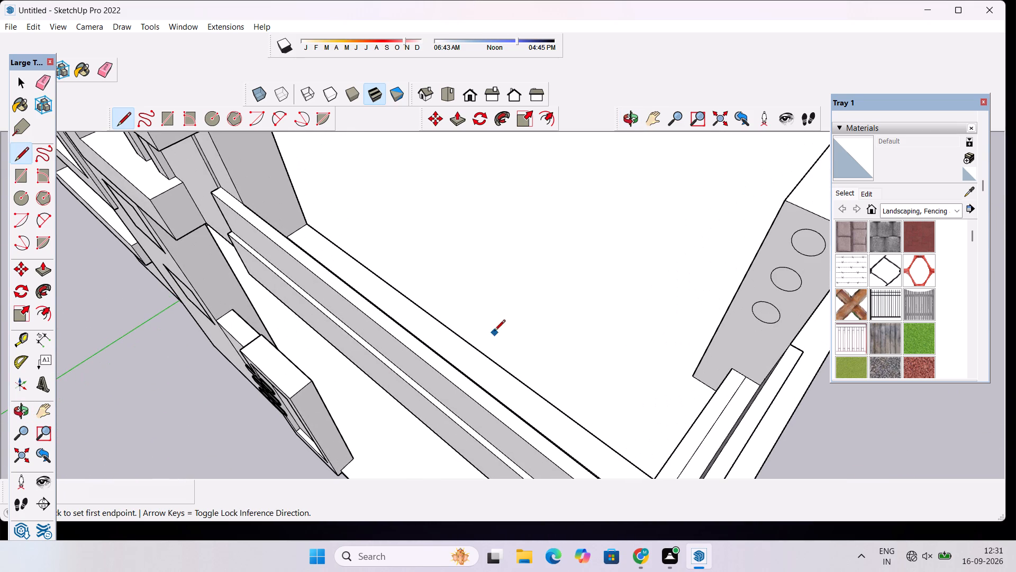
scroll(488, 326, "down", 10)
scroll(569, 355, "up", 4)
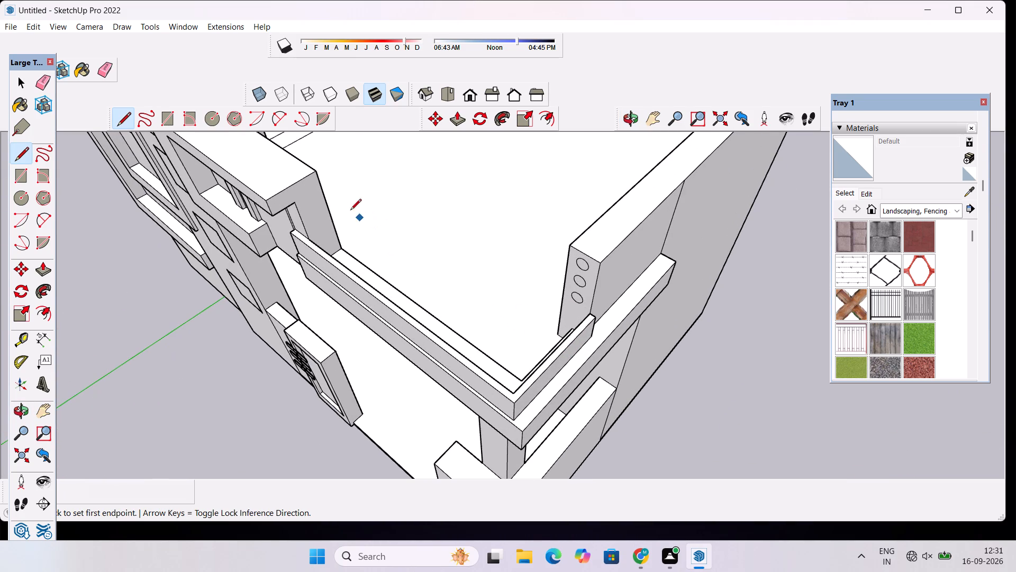
scroll(332, 254, "up", 12)
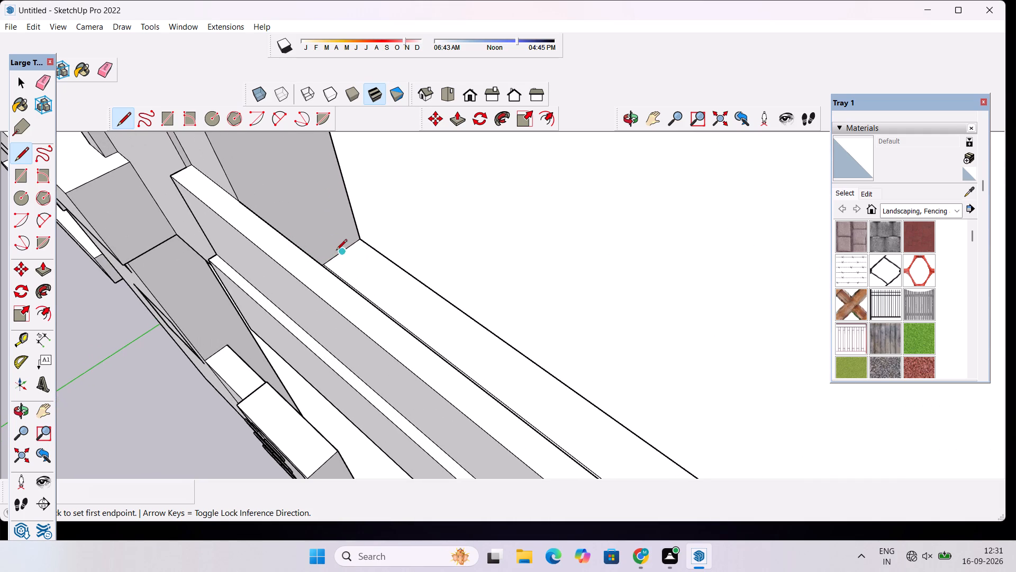
scroll(344, 253, "up", 8)
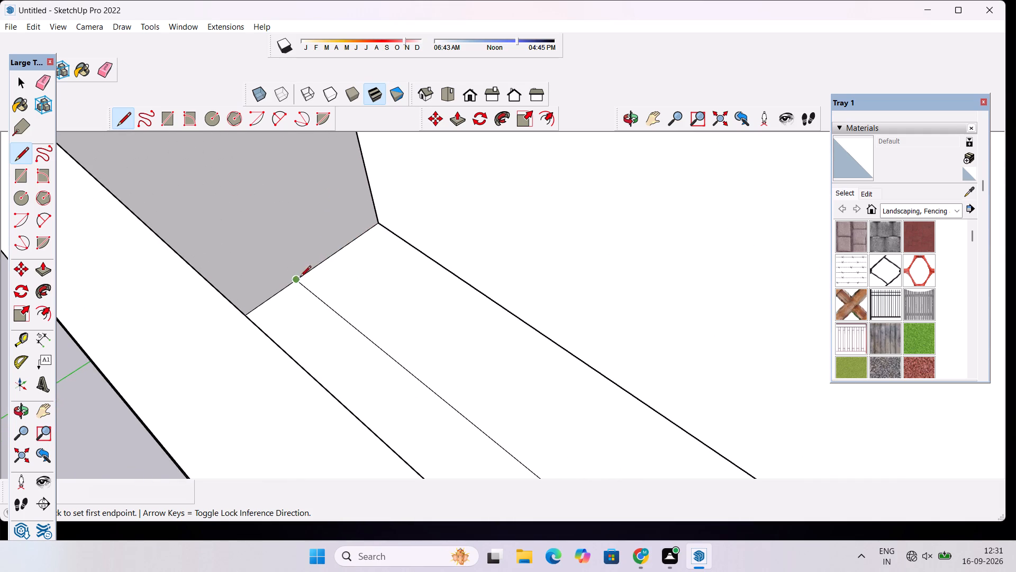
left_click(293, 281)
scroll(290, 249, "down", 13)
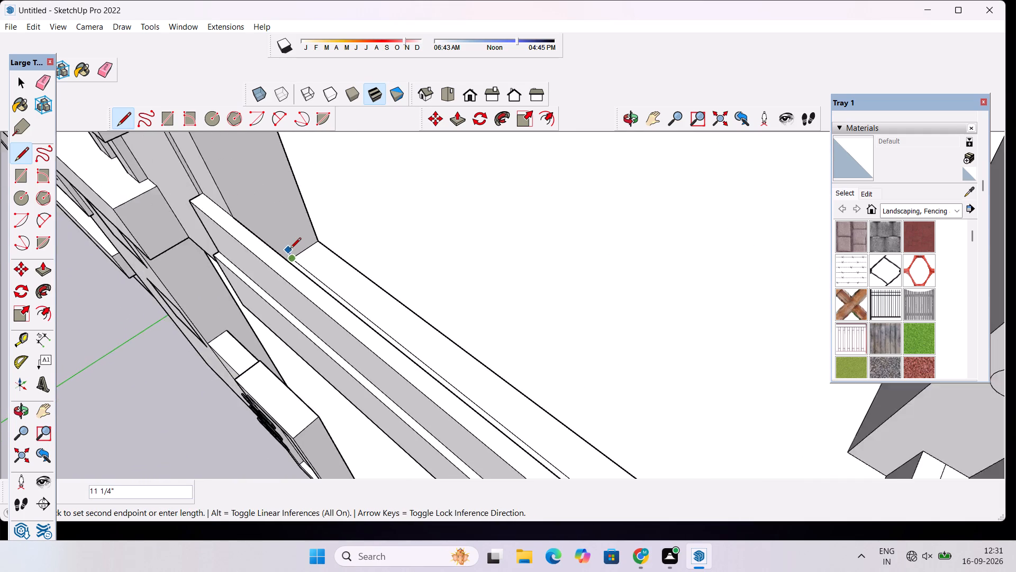
scroll(290, 249, "down", 5)
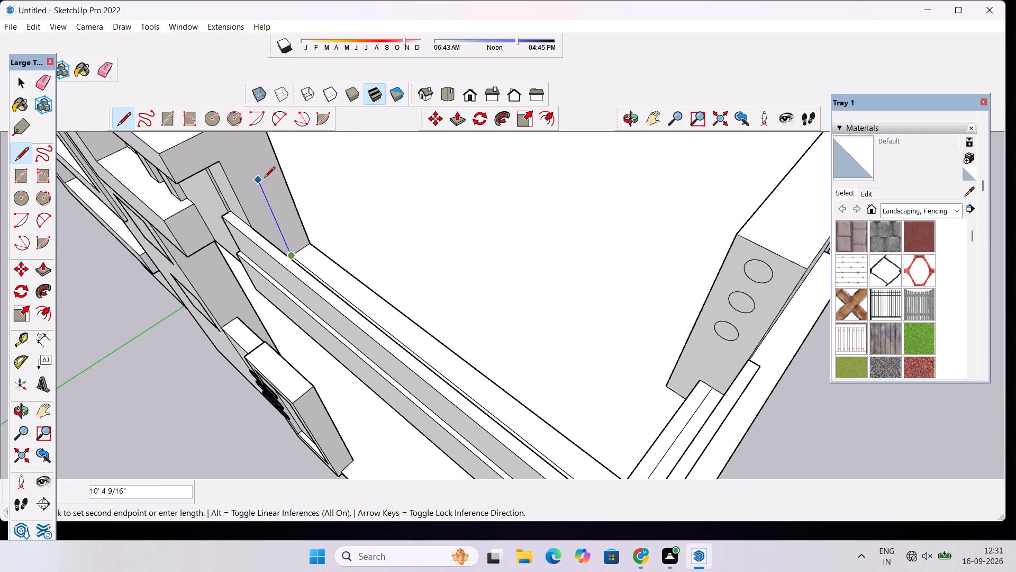
left_click(264, 178)
key("space")
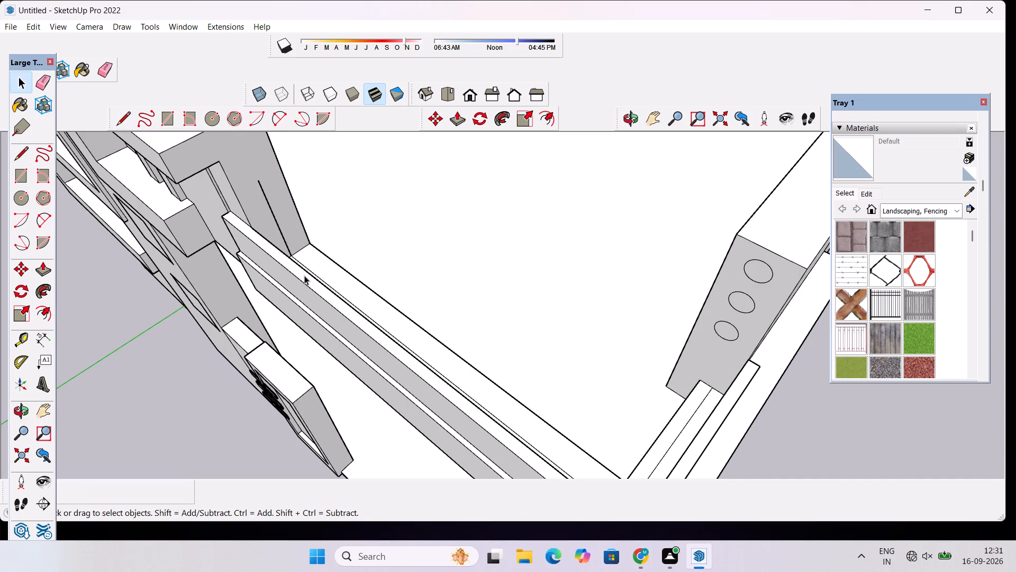
From the vertical line, draw a line about 40' along the front parapet, continuing about 15' 1" to the pillar with circles.
scroll(304, 275, "up", 3)
key("l")
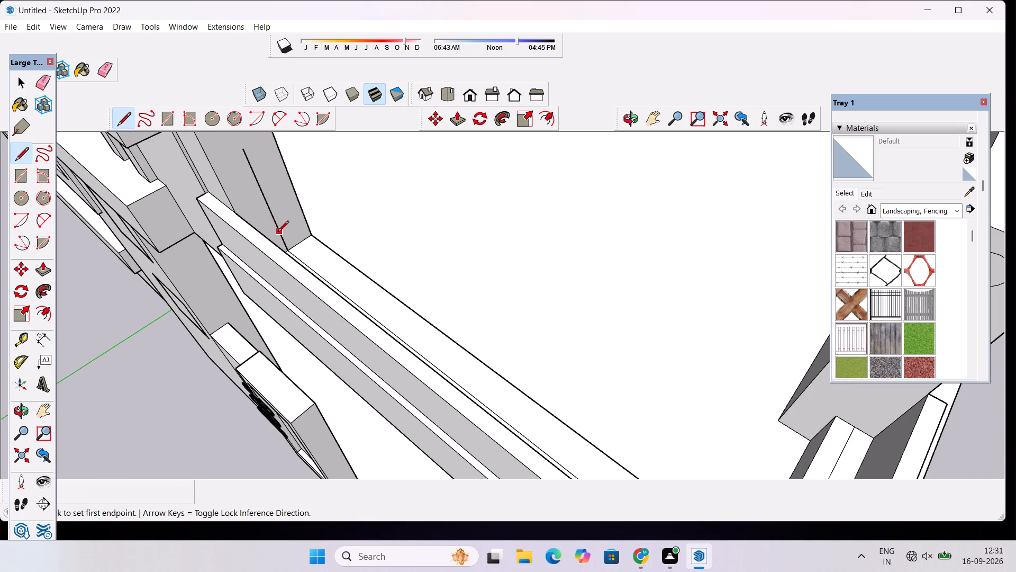
left_click(278, 228)
scroll(315, 246, "down", 14)
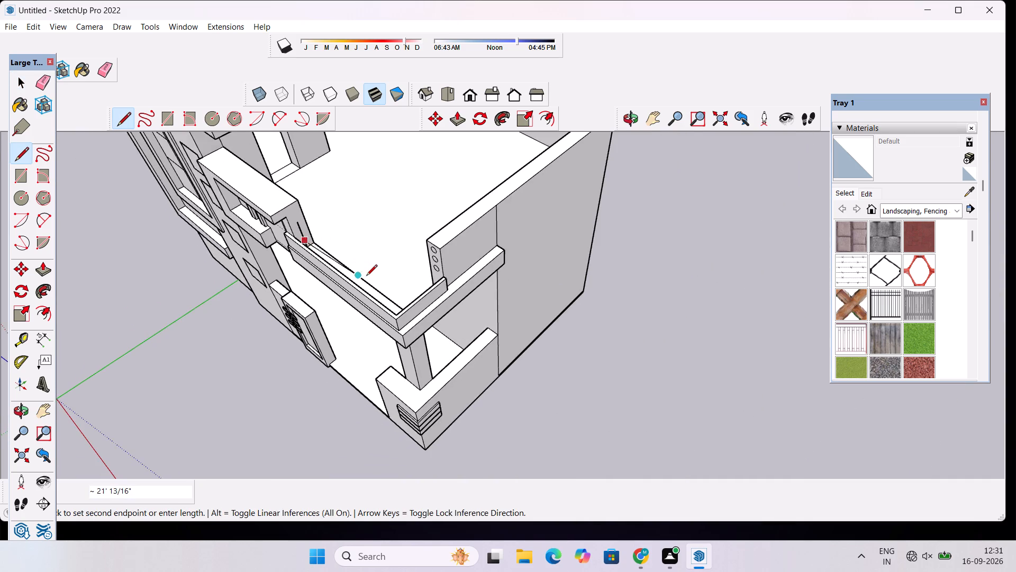
scroll(368, 278, "up", 9)
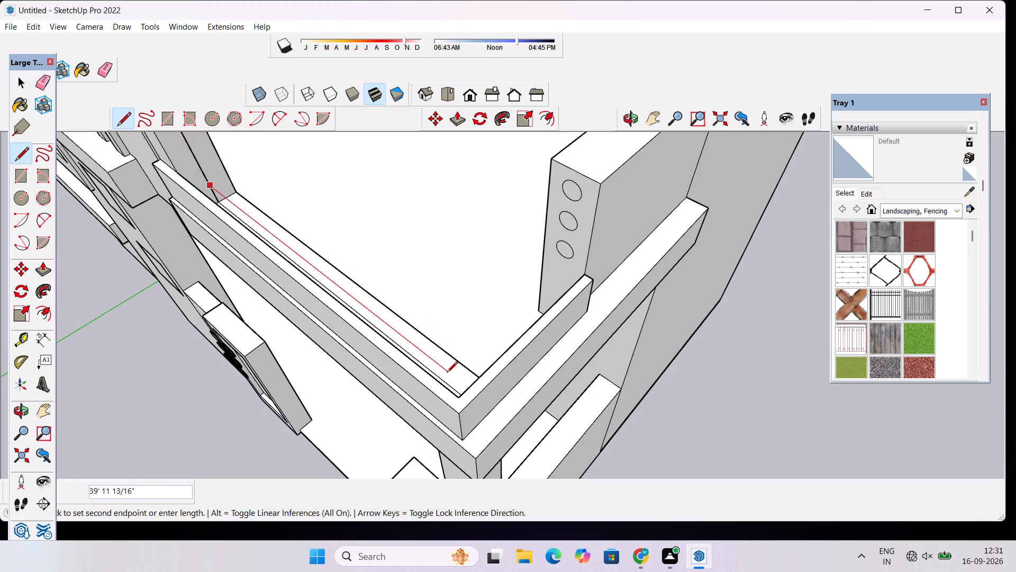
left_click(452, 379)
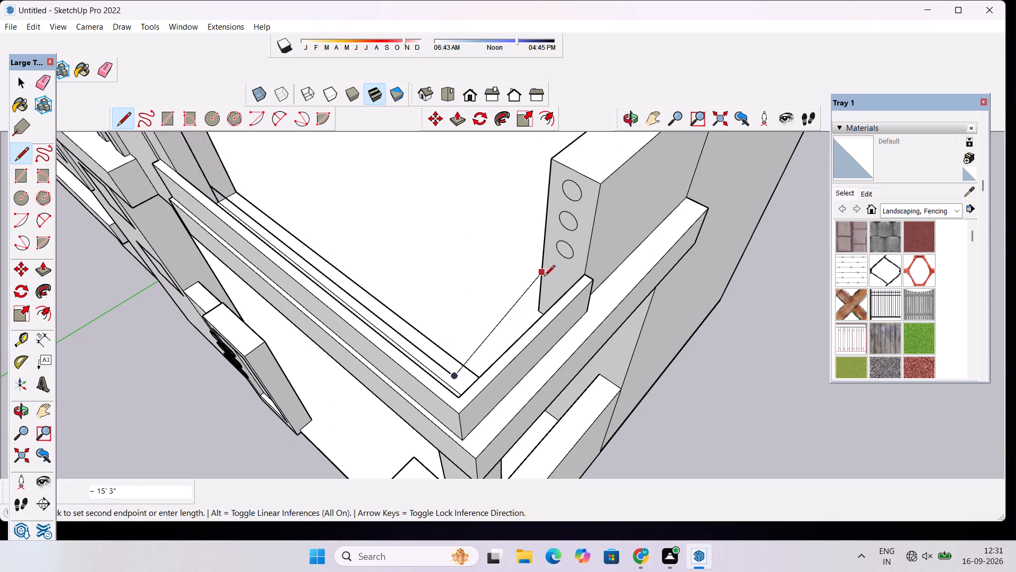
scroll(569, 267, "up", 5)
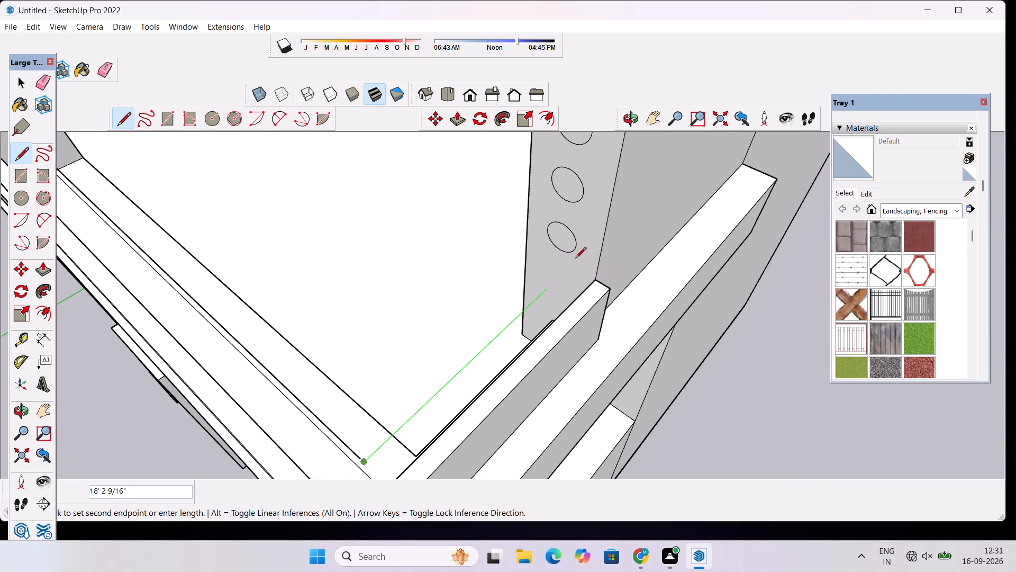
scroll(575, 260, "up", 4)
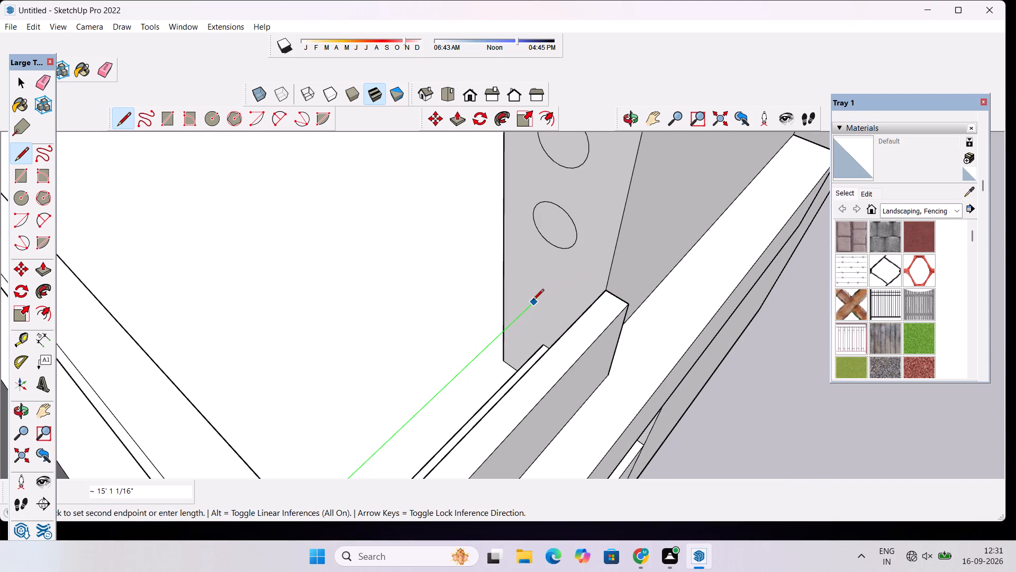
left_click(533, 301)
key("space")
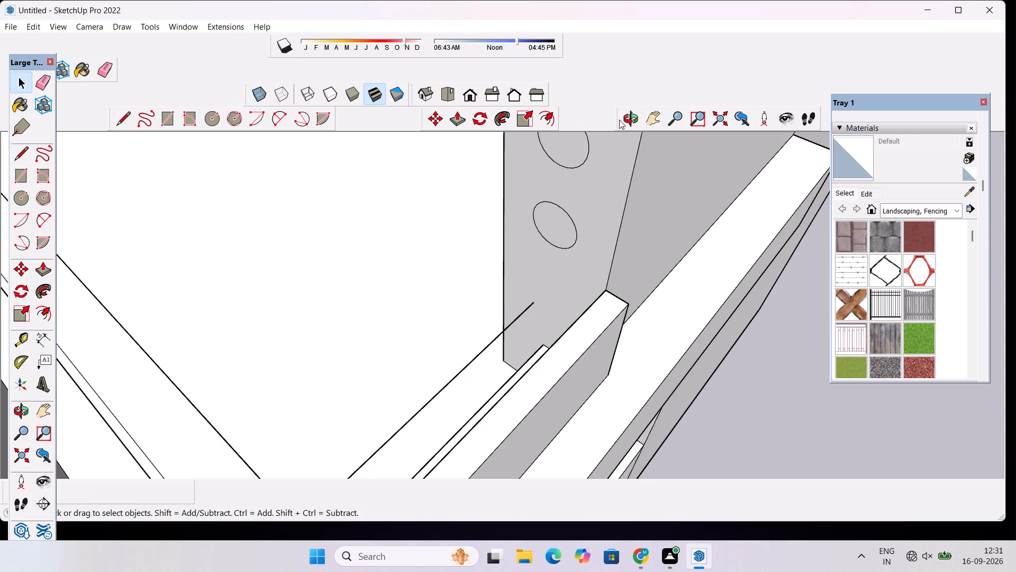
Examine the lines along the parapet above the porch and their corner near the pillar with circles from several angles.
left_click(630, 121)
left_click_drag(405, 289, 514, 180)
scroll(517, 181, "down", 9)
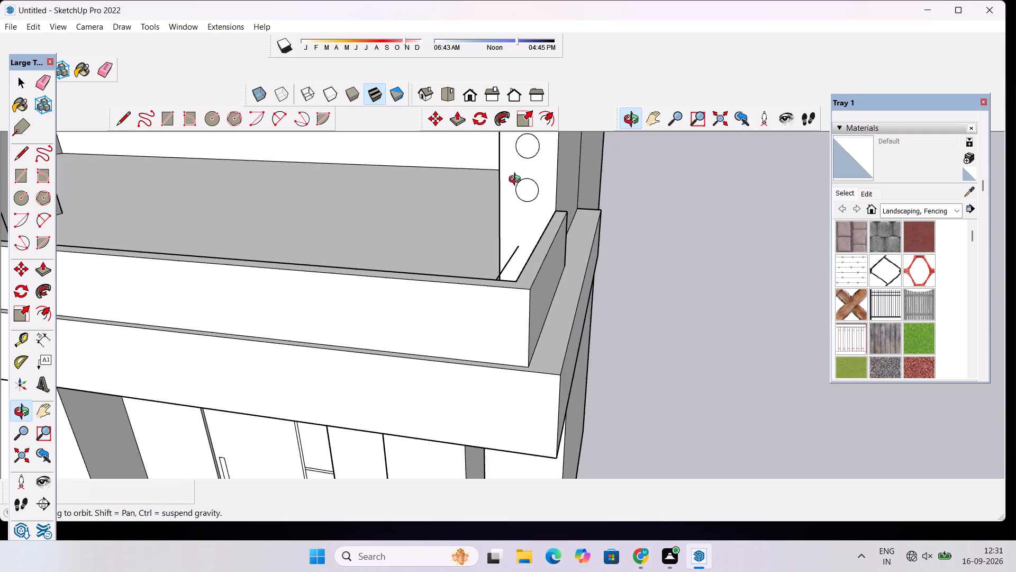
left_click_drag(520, 270, 928, 231)
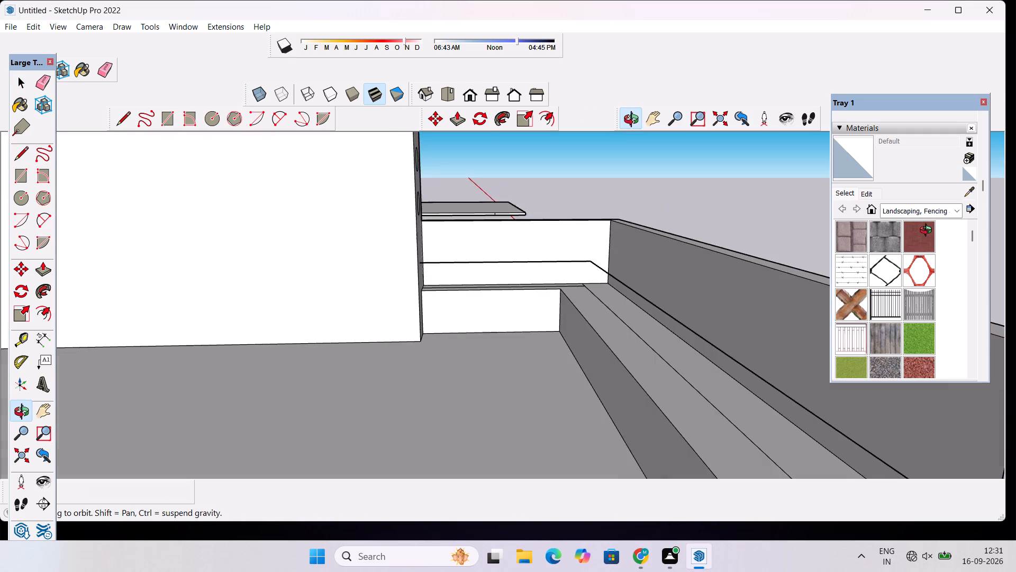
left_click_drag(928, 231, 570, 385)
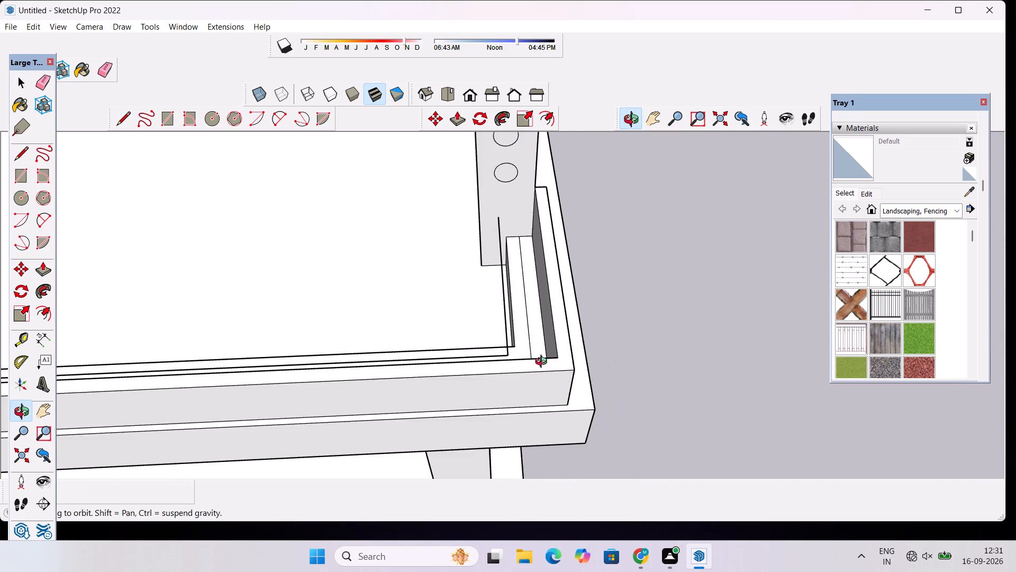
scroll(543, 362, "down", 3)
scroll(536, 334, "up", 2)
left_click_drag(506, 350, 521, 279, "shift")
left_click_drag(511, 320, 511, 339)
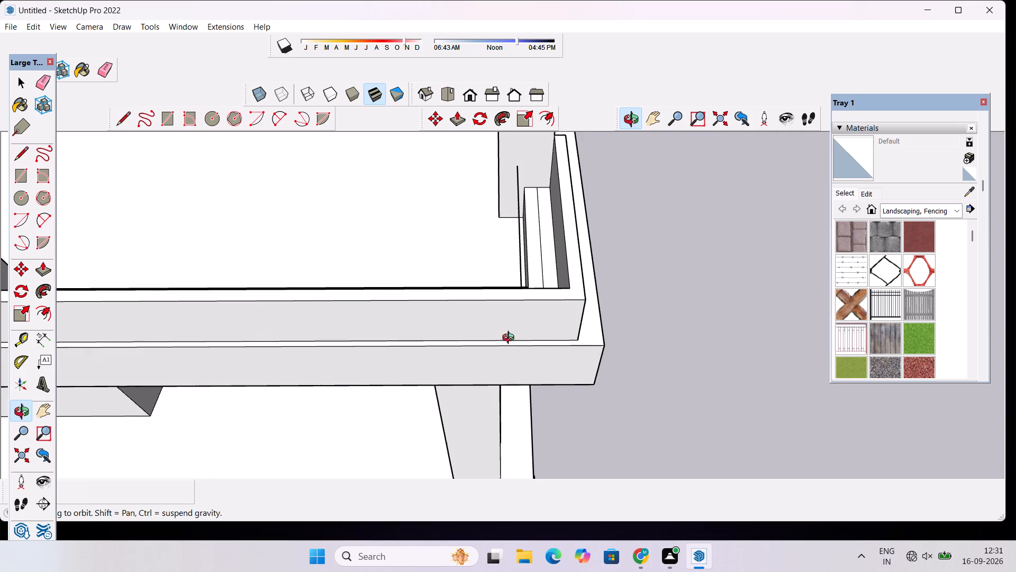
left_click_drag(511, 339, 511, 387)
scroll(505, 341, "up", 2)
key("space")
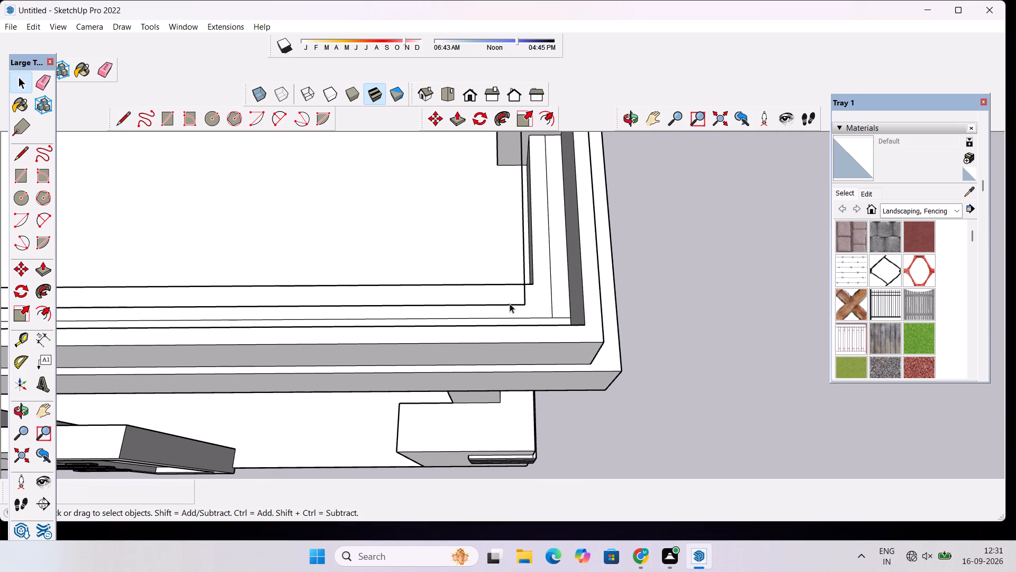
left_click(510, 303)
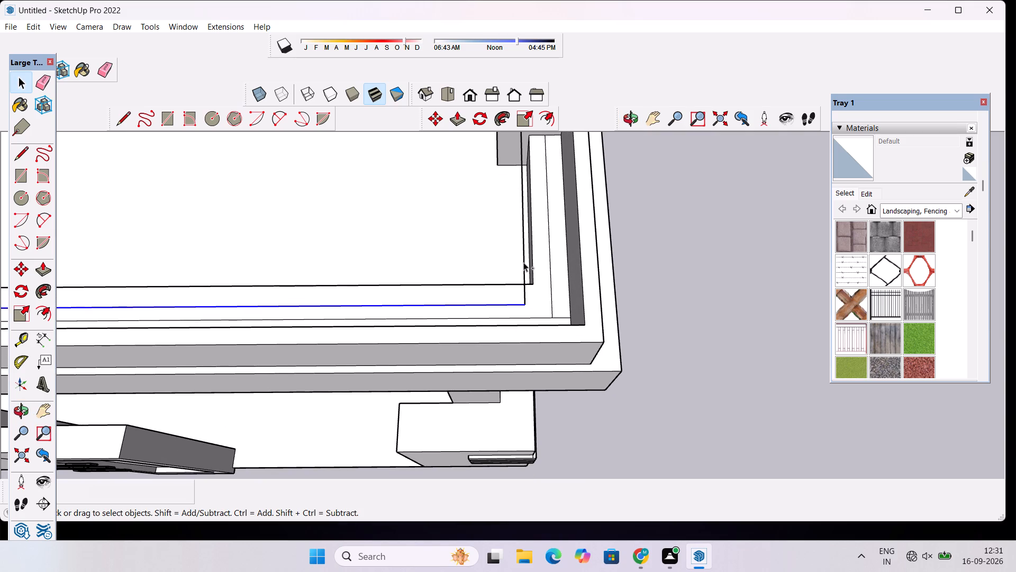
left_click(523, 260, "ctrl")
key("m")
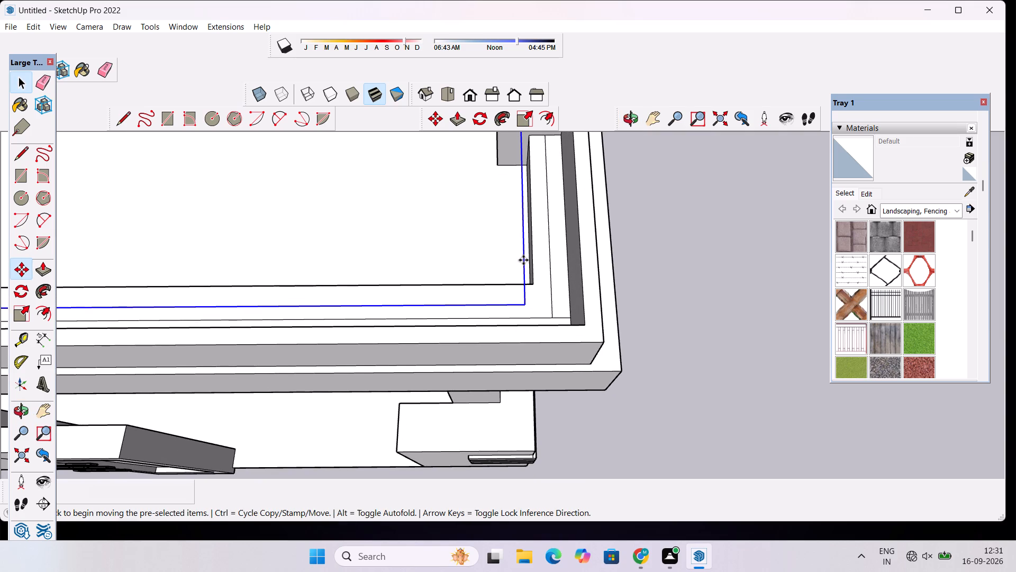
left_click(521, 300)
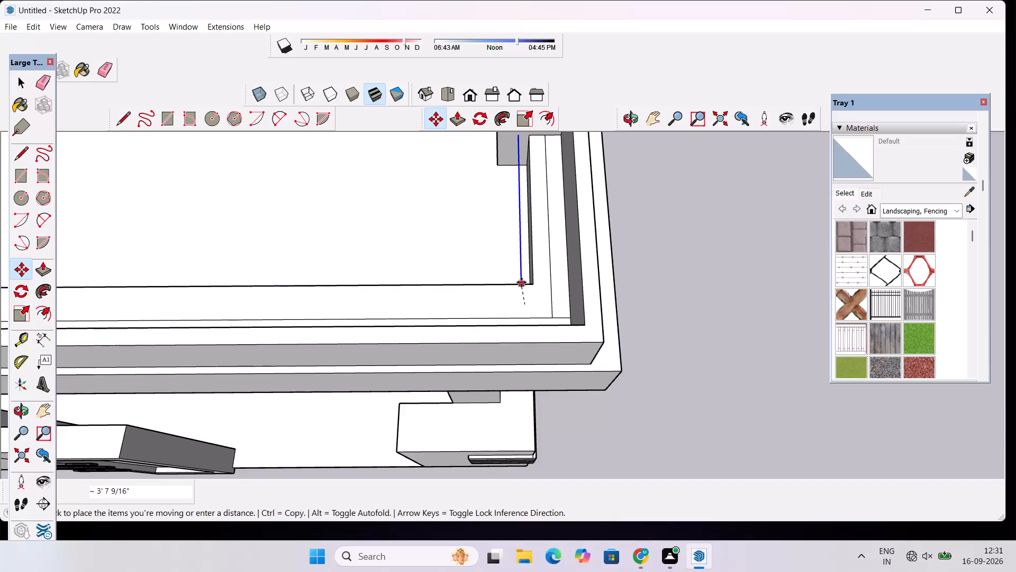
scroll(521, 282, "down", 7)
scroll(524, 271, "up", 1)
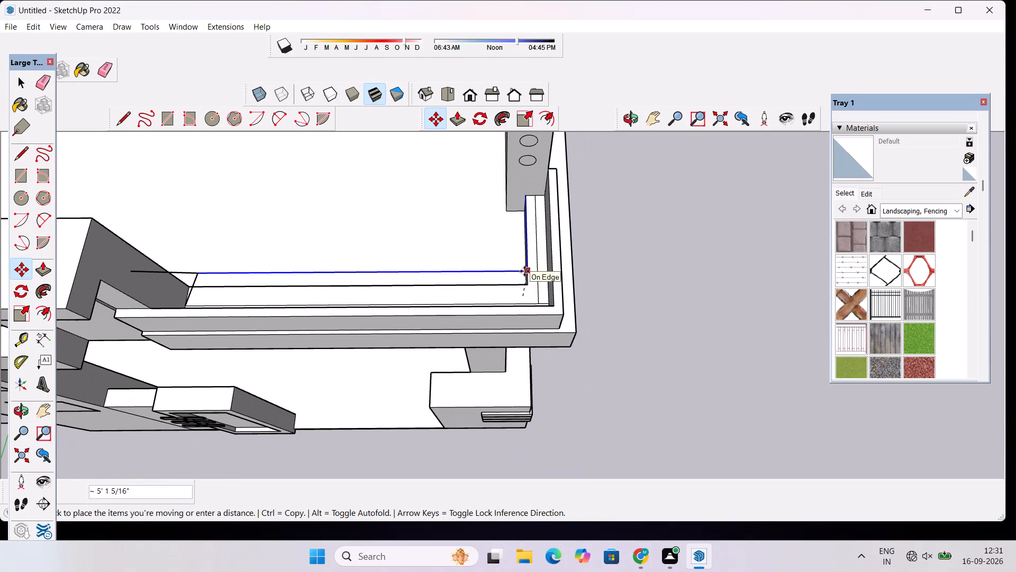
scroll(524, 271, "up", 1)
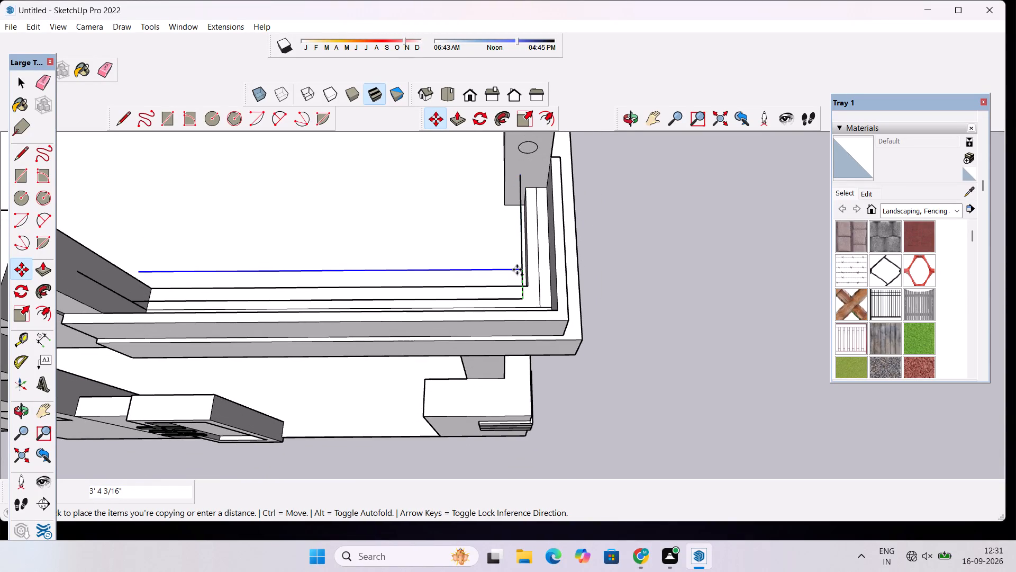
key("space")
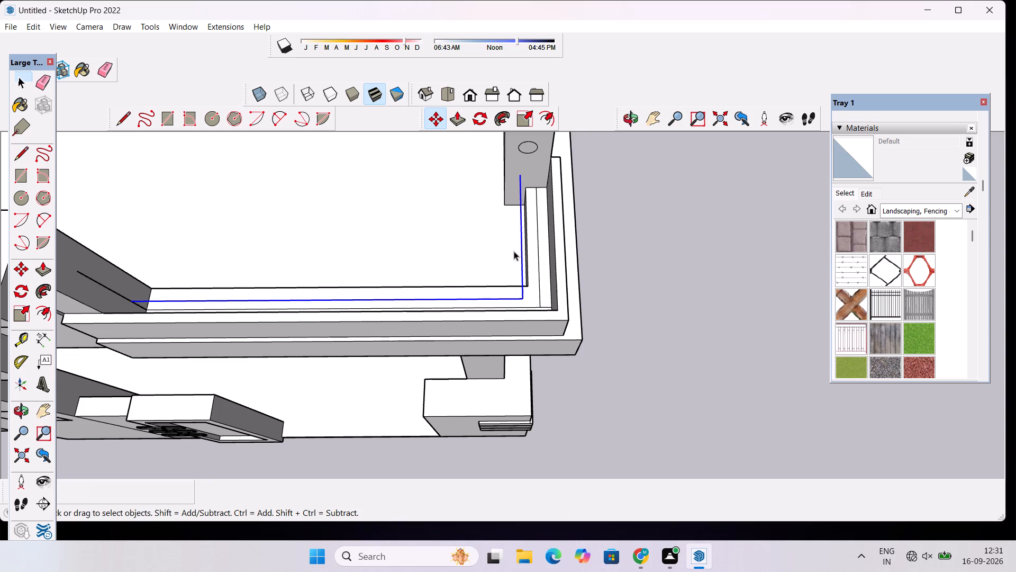
Undo the two lines drawn along the front parapet and toward the pillar with circles.
key("ctrl+e")
key("ctrl+z")
key("ctrl+z")
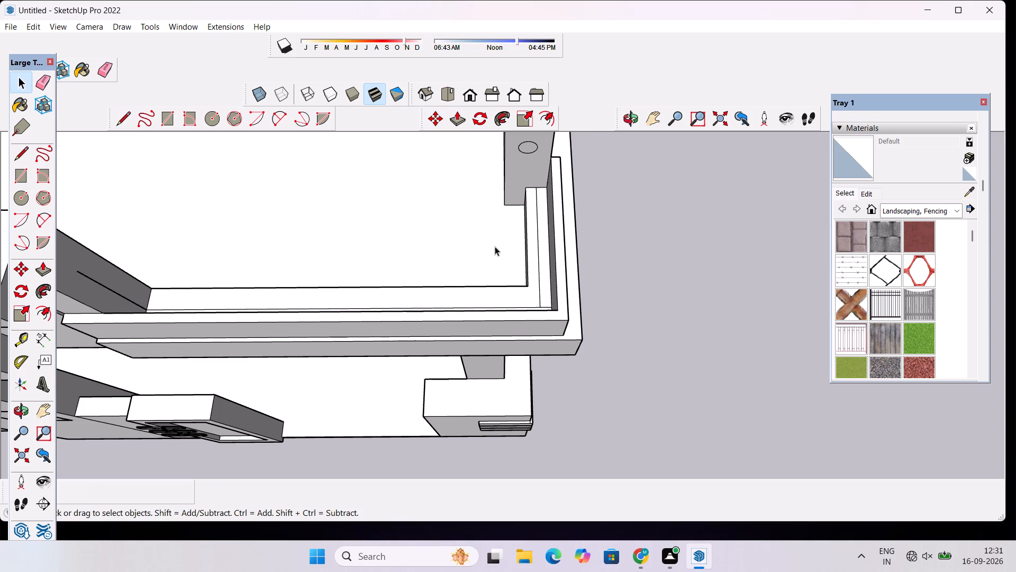
key("ctrl+x")
key("ctrl+z")
Examine the parapet corner, the pillar with circles and the front elevation around the entrance door from several angles.
left_click(633, 114)
left_click_drag(627, 231, 345, 307)
scroll(320, 315, "down", 5)
left_click_drag(474, 316, 376, 317)
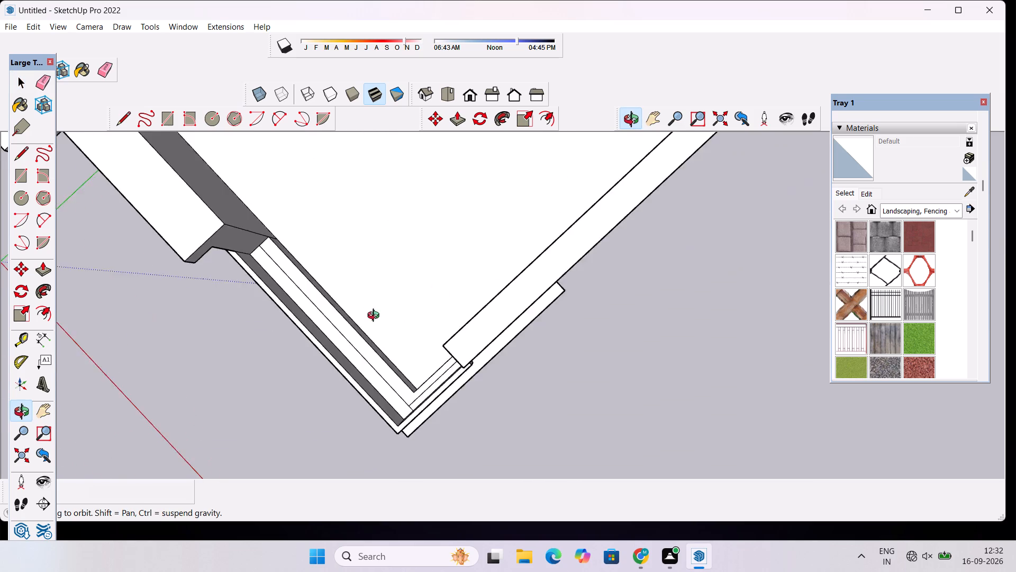
left_click_drag(376, 317, 415, 154)
scroll(420, 270, "down", 5)
left_click_drag(387, 306, 517, 194)
scroll(465, 209, "up", 3)
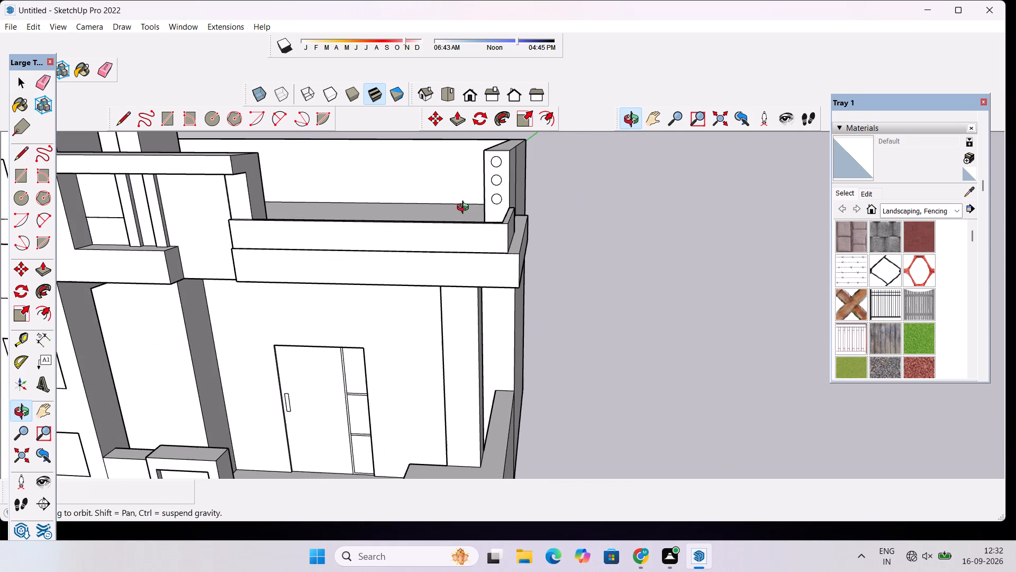
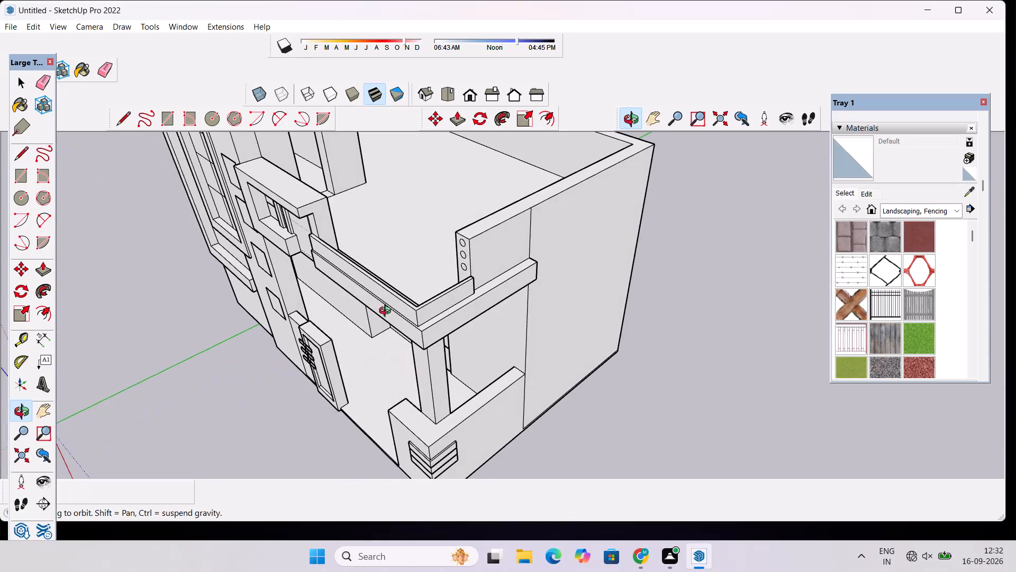
Examine the house from several angles, looking at the front elevation, the roof and the parapet above the porch.
left_click_drag(296, 272, 473, 174)
scroll(476, 195, "down", 10)
left_click_drag(383, 256, 428, 247, "shift")
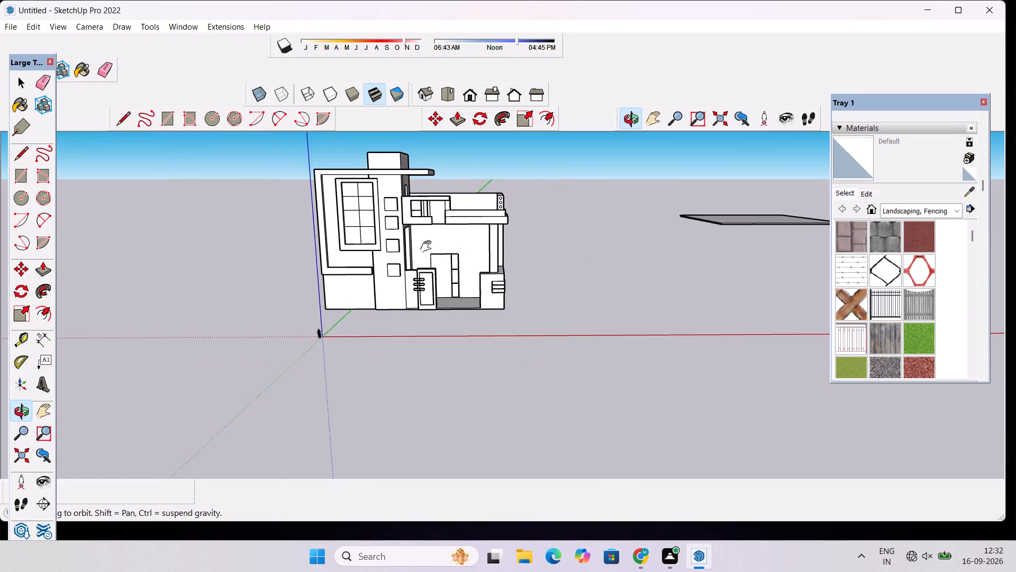
left_click_drag(428, 247, 534, 245, "shift")
left_click_drag(596, 244, 593, 437)
left_click_drag(400, 195, 593, 231)
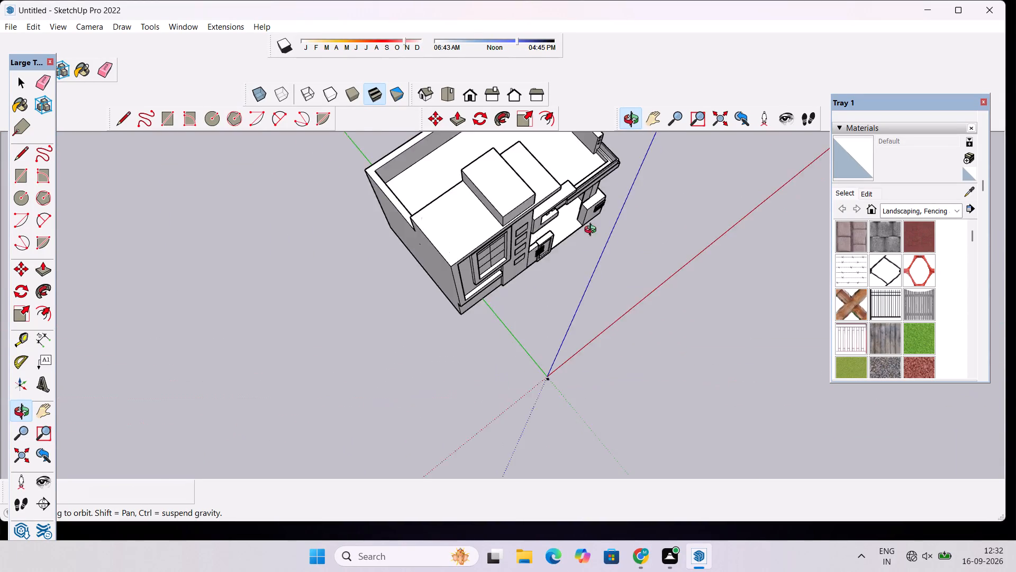
left_click_drag(593, 231, 860, 127)
left_click_drag(605, 300, 487, 177)
left_click_drag(506, 333, 105, 329)
left_click_drag(487, 251, 504, 312)
scroll(496, 268, "up", 5)
left_click_drag(484, 275, 602, 180)
left_click_drag(673, 230, 594, 232)
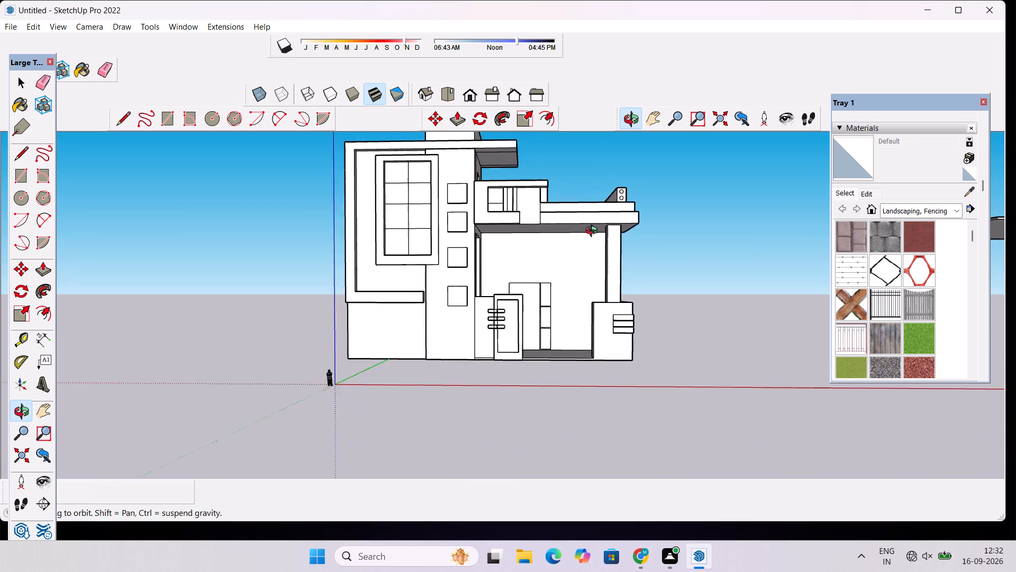
left_click_drag(594, 232, 557, 232)
left_click_drag(572, 235, 469, 286, "shift")
Erase the three circles from the front face of the pillar at the end of the side parapet.
scroll(514, 229, "up", 4)
left_click_drag(512, 262, 491, 407)
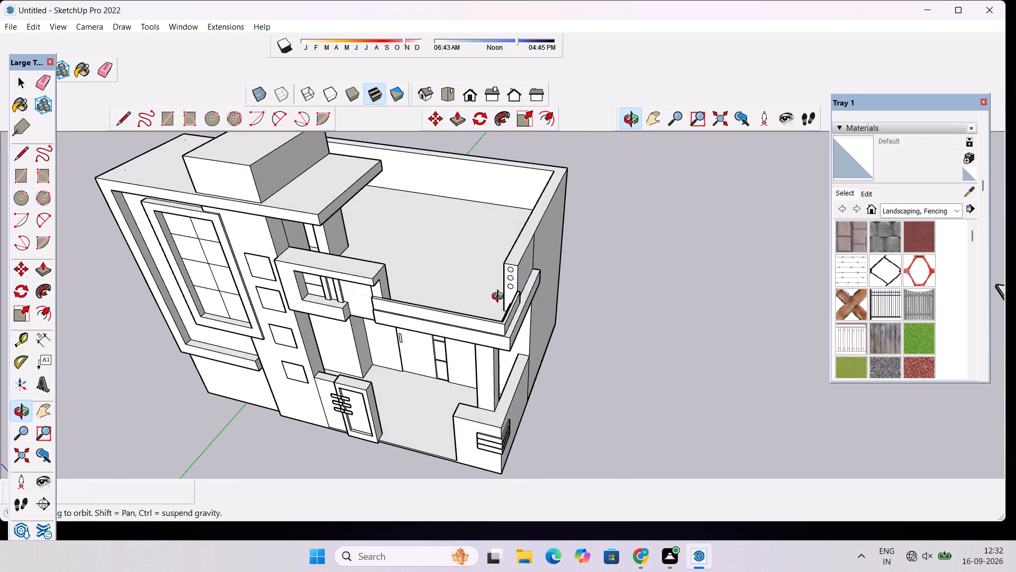
scroll(500, 293, "up", 8)
key("e")
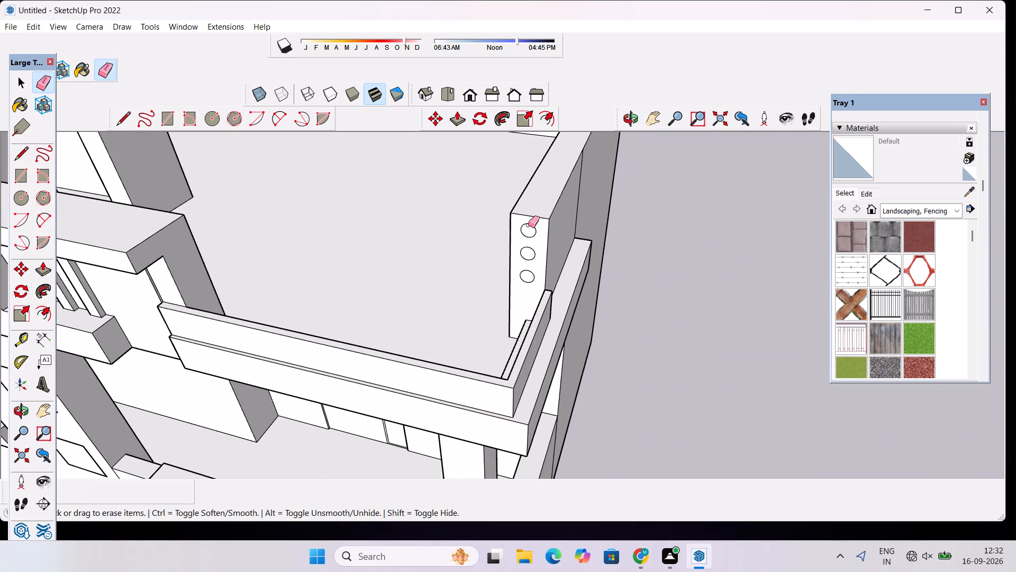
left_click_drag(529, 221, 530, 283)
Erase the long line running along the ledge behind the front parapet above the porch.
left_click(638, 117)
left_click_drag(634, 201, 379, 285)
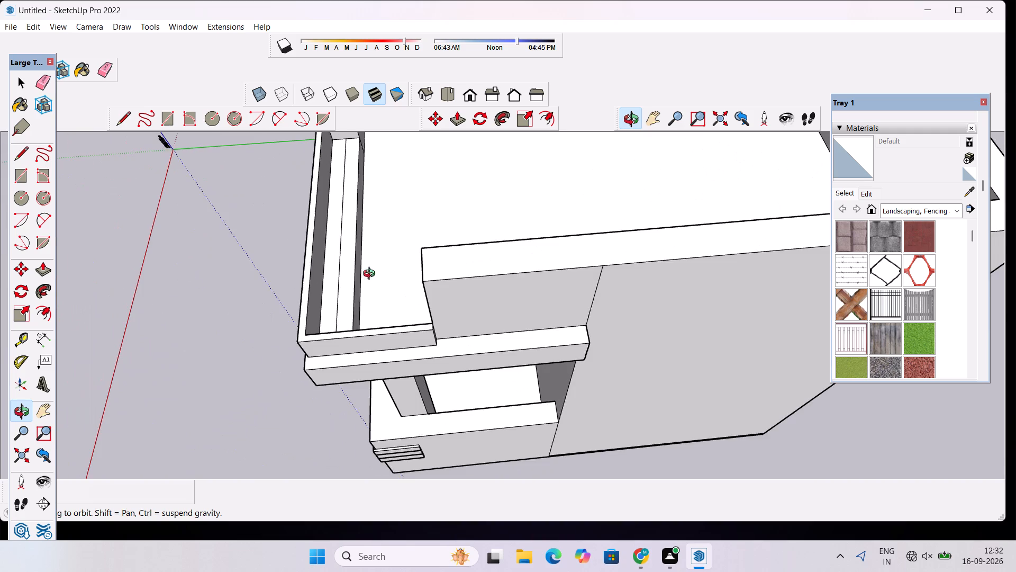
scroll(313, 264, "up", 3)
key("e")
left_click_drag(355, 239, 350, 245)
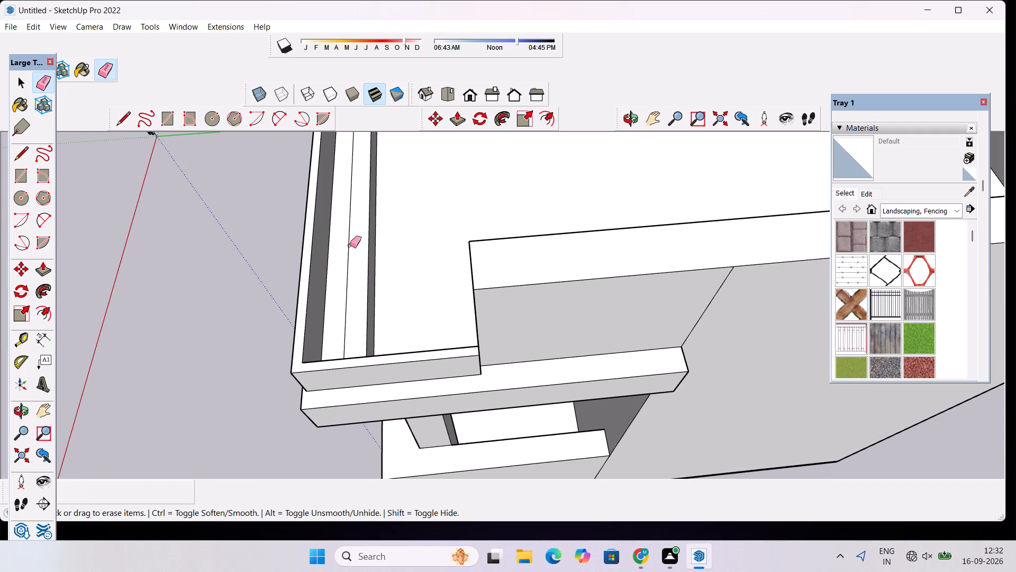
left_click_drag(350, 245, 343, 266)
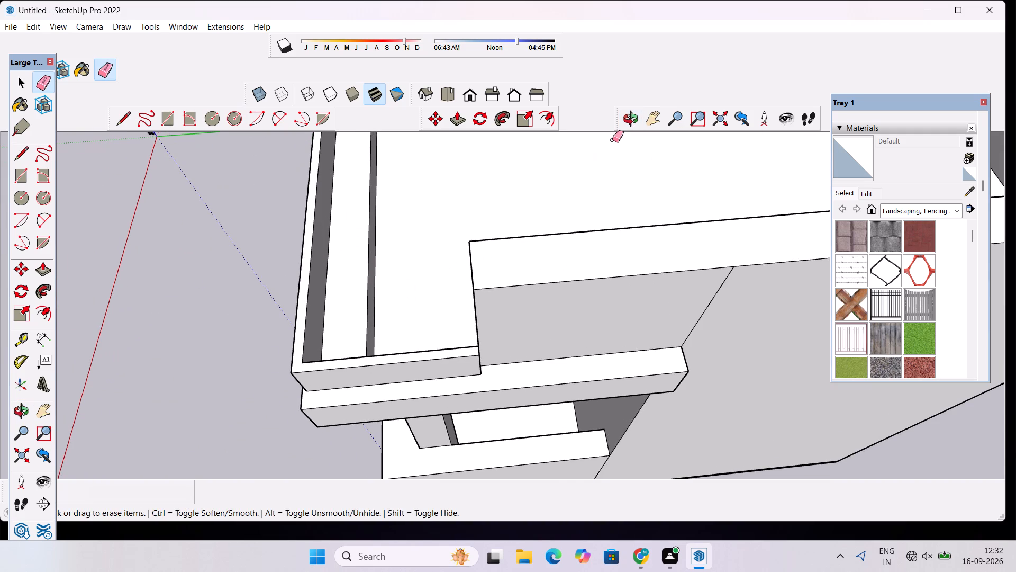
Erase the leftover lines on the short side ledge near the parapet corner above the porch.
left_click(633, 112)
left_click_drag(606, 185, 404, 307)
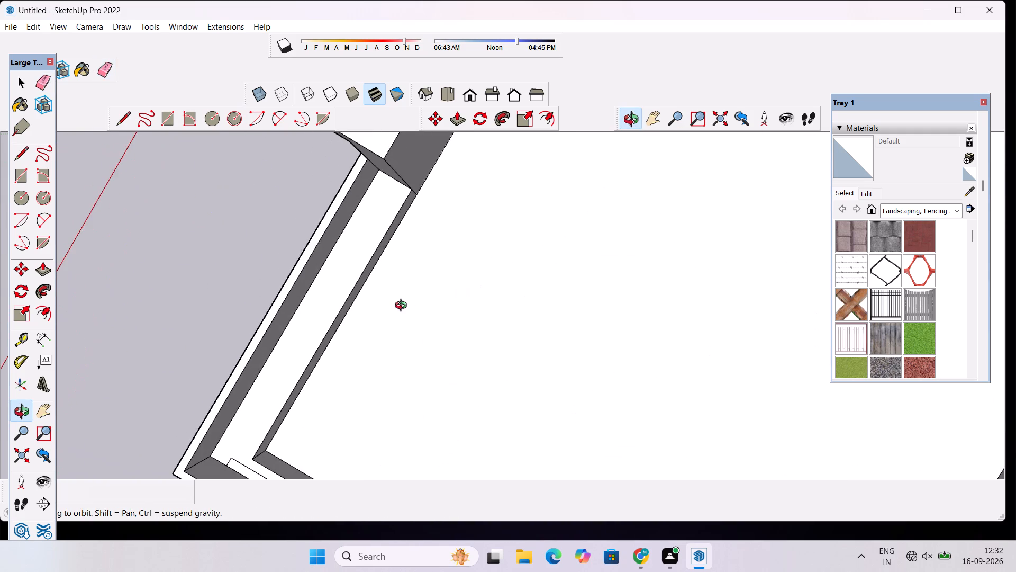
scroll(413, 236, "down", 5)
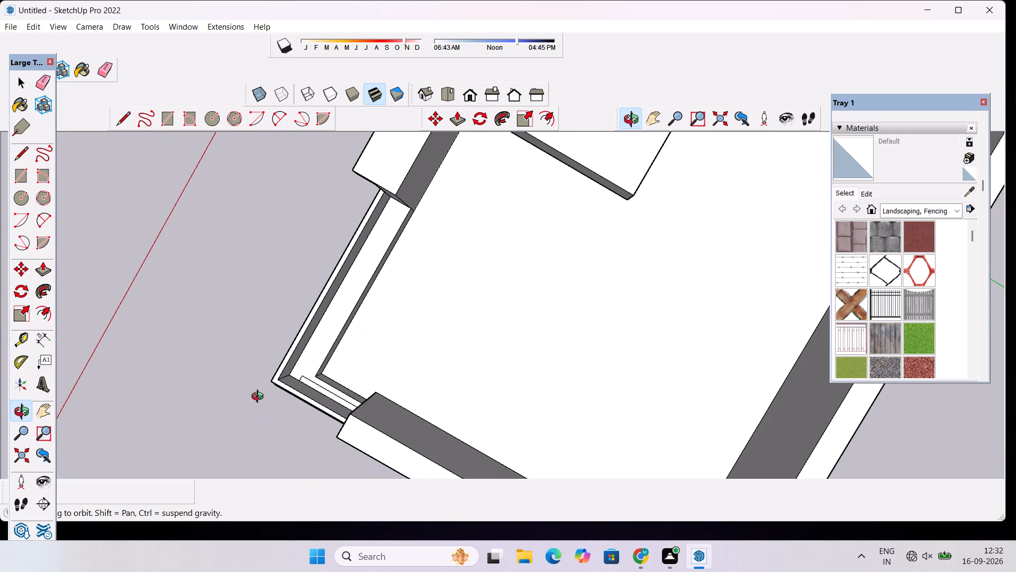
key("e")
scroll(303, 397, "up", 10)
left_click(301, 344)
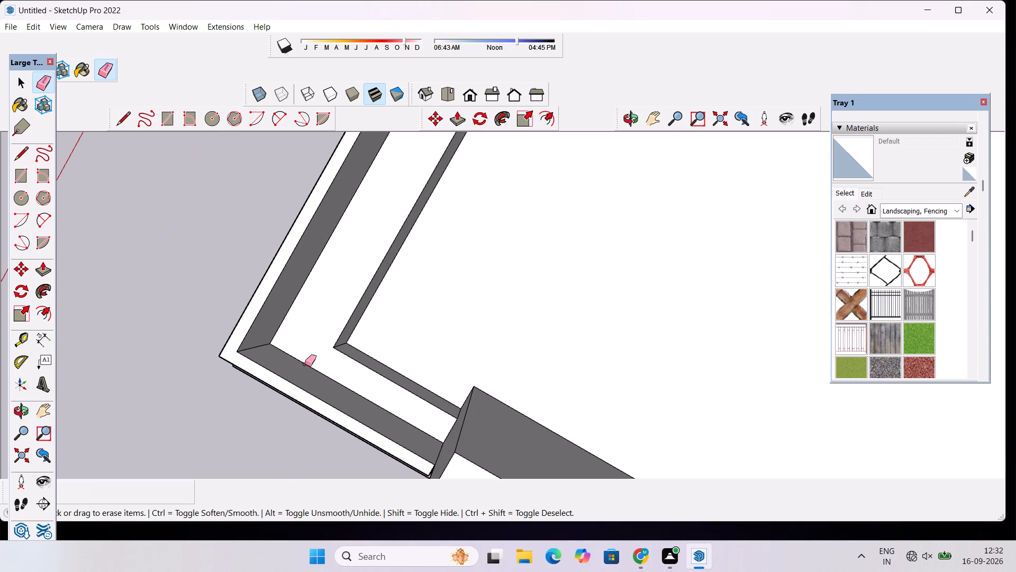
Draw a narrow rectangle about 2' 5" by 43' 4" along the ledge behind the front parapet.
scroll(327, 354, "down", 5)
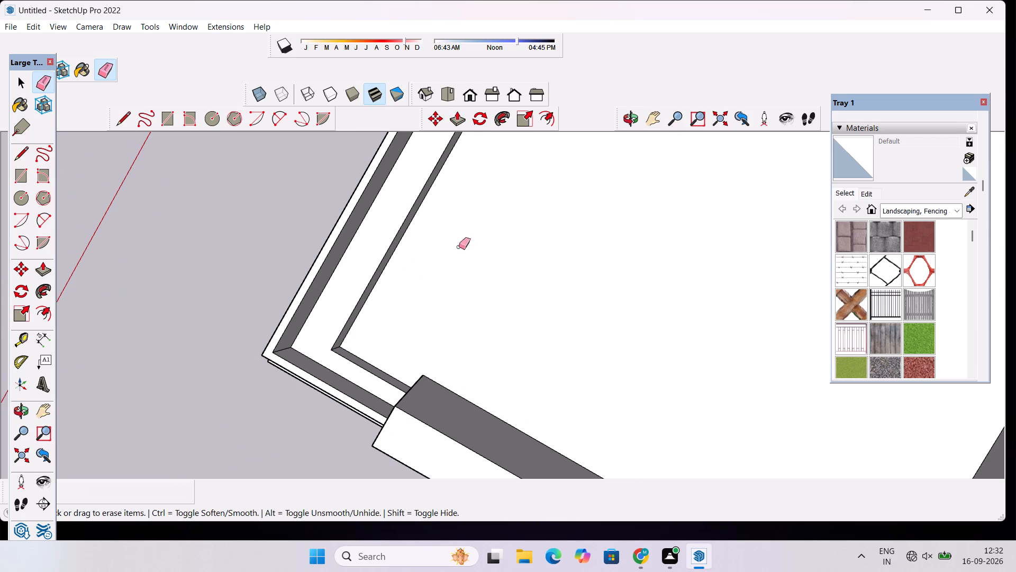
left_click(630, 123)
left_click_drag(464, 287, 545, 262)
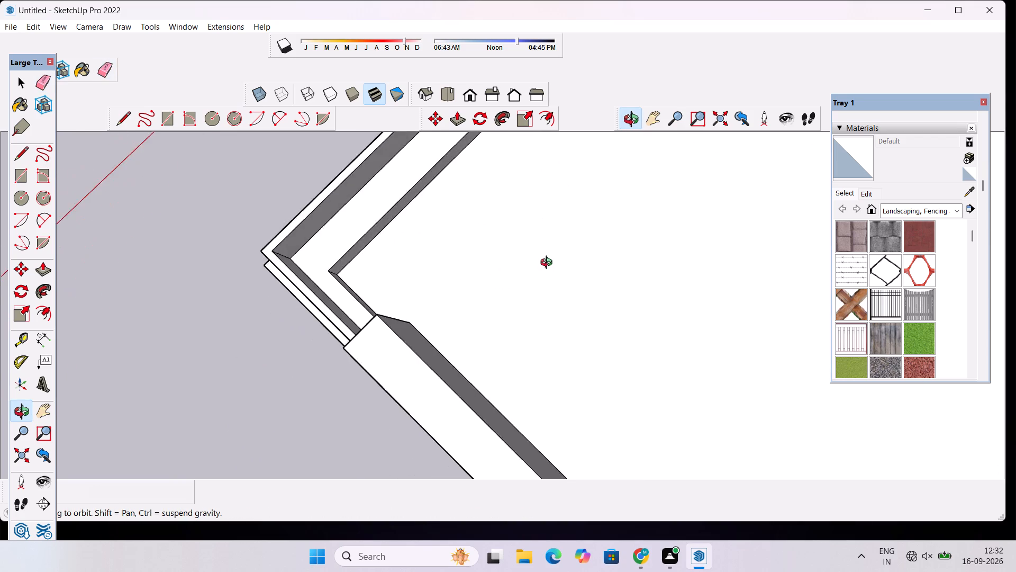
scroll(549, 264, "down", 10)
left_click_drag(511, 278, 526, 381, "shift")
scroll(529, 296, "up", 3, "shift")
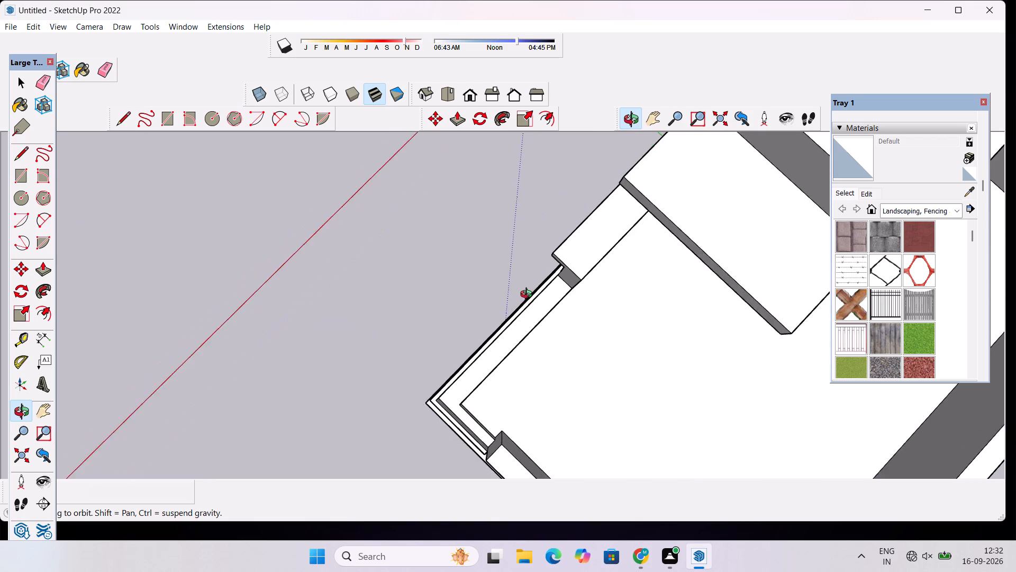
scroll(529, 296, "up", 3, "shift")
key("r")
scroll(554, 305, "up", 6)
scroll(610, 287, "up", 3)
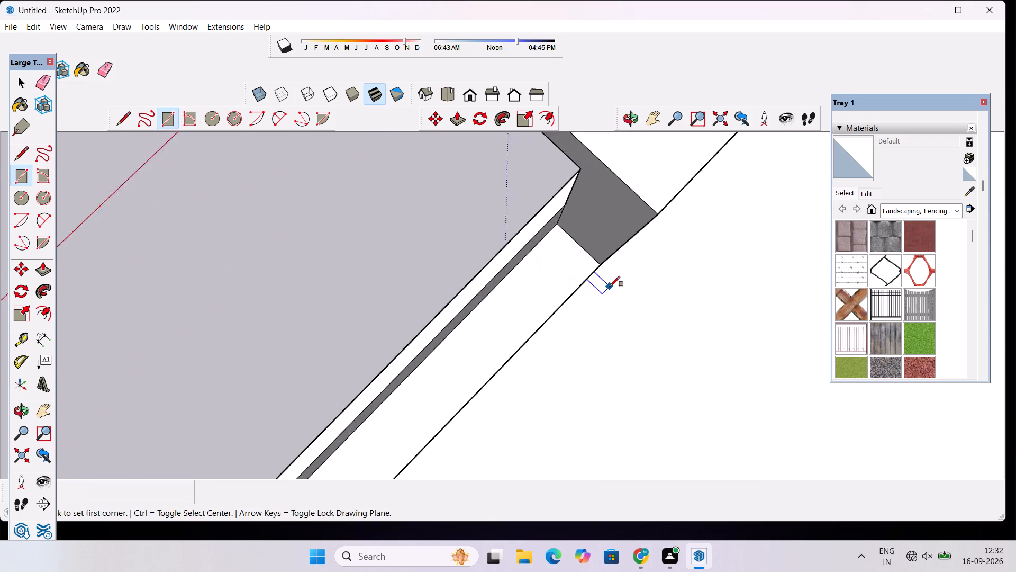
scroll(610, 287, "up", 1)
left_click(560, 228)
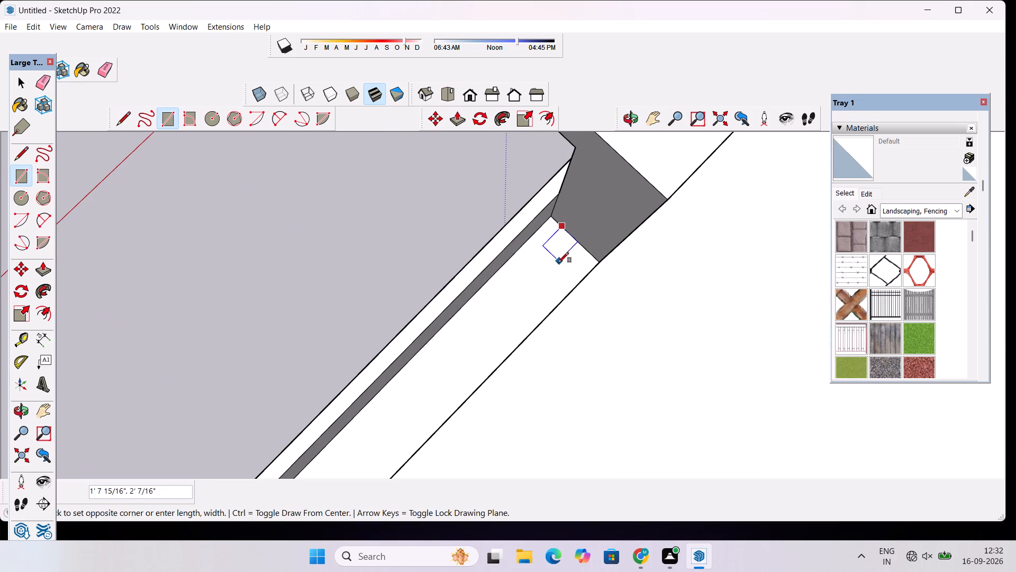
scroll(552, 272, "down", 13)
scroll(448, 380, "up", 3)
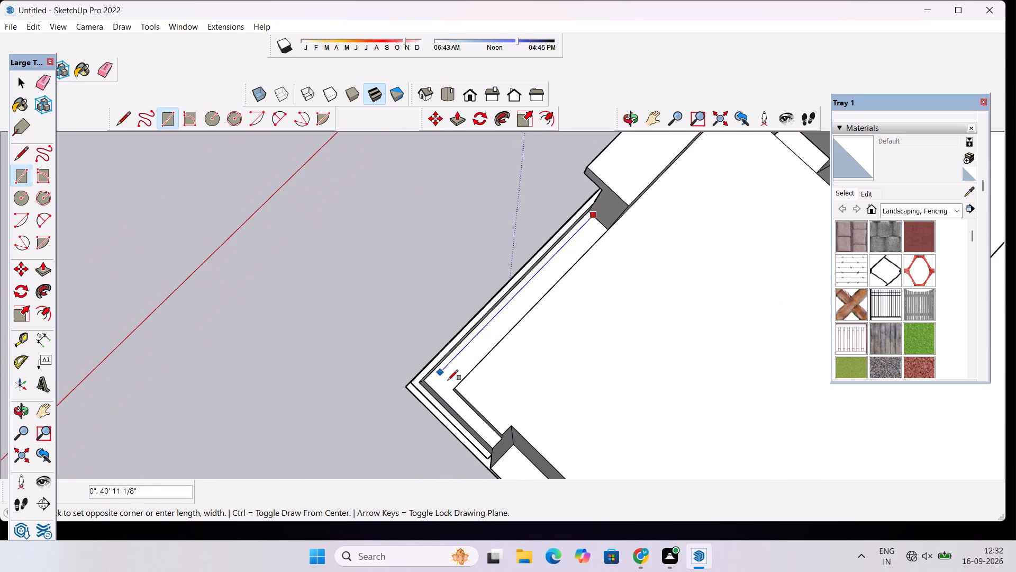
scroll(447, 383, "up", 8)
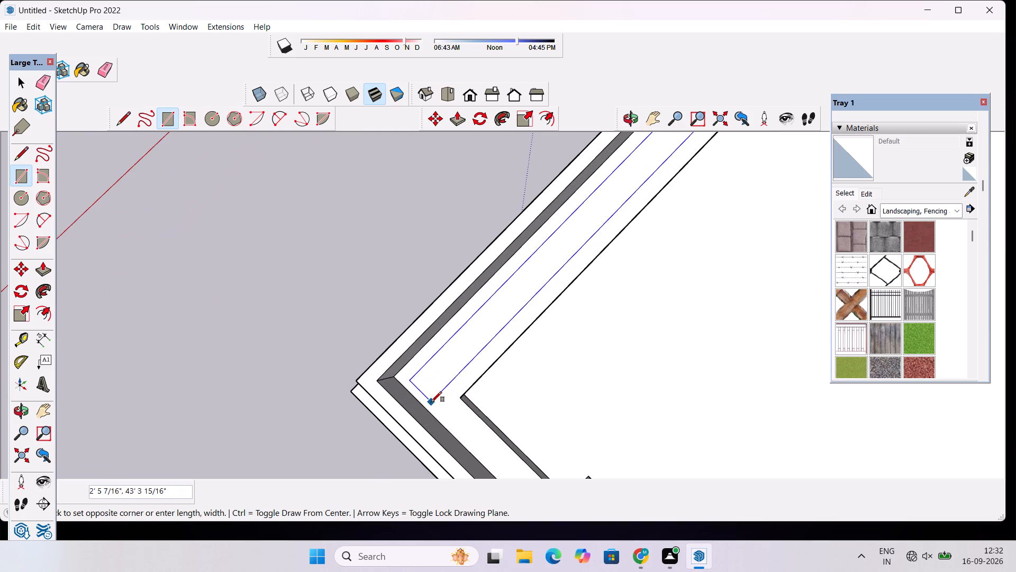
left_click(427, 406)
key("space")
scroll(473, 360, "down", 5)
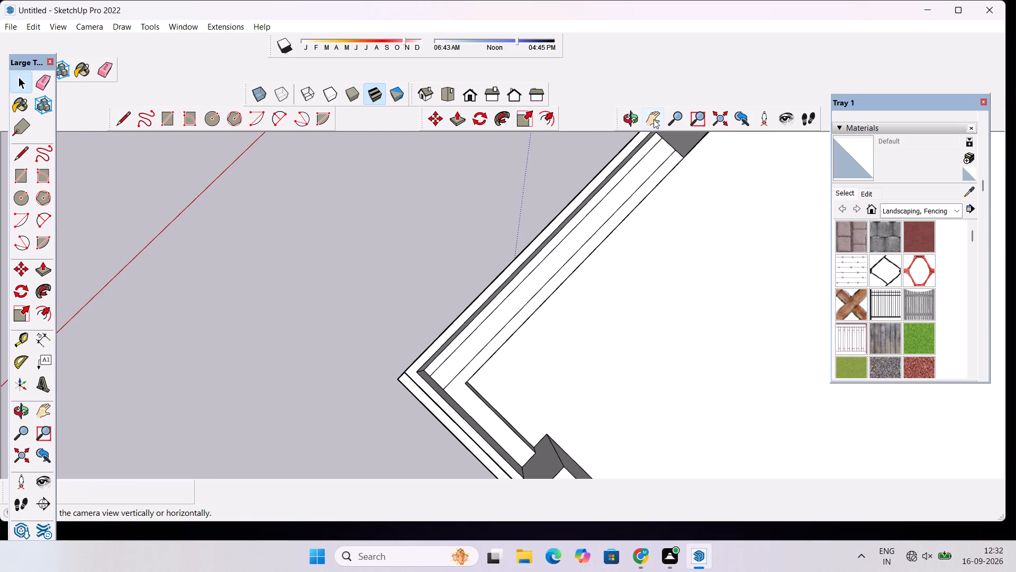
Draw a rectangle about 1' 7" by 16' 6" along the side ledge, from the side wall to the front strip's outer line.
left_click(632, 120)
left_click_drag(406, 379, 597, 292)
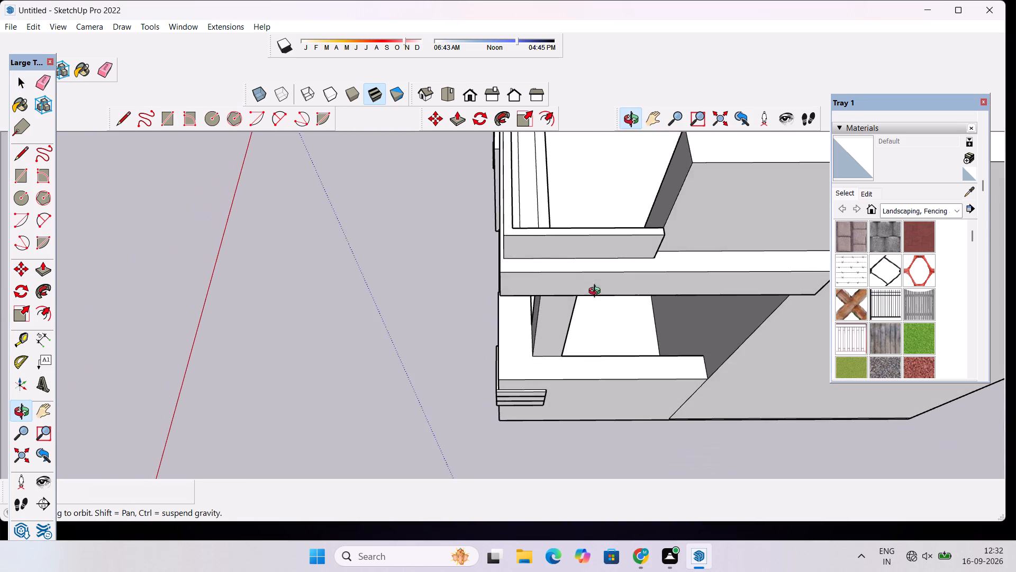
left_click_drag(475, 367, 668, 469)
scroll(554, 414, "down", 3)
scroll(574, 461, "up", 3)
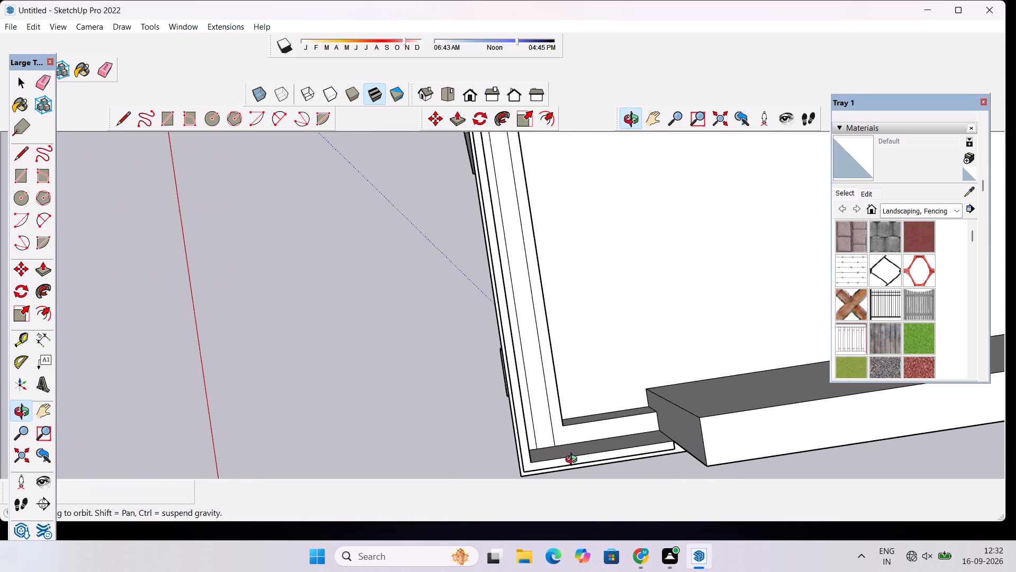
left_click_drag(574, 461, 562, 388, "shift")
scroll(579, 381, "up", 2, "shift")
key("r")
scroll(579, 381, "up", 1)
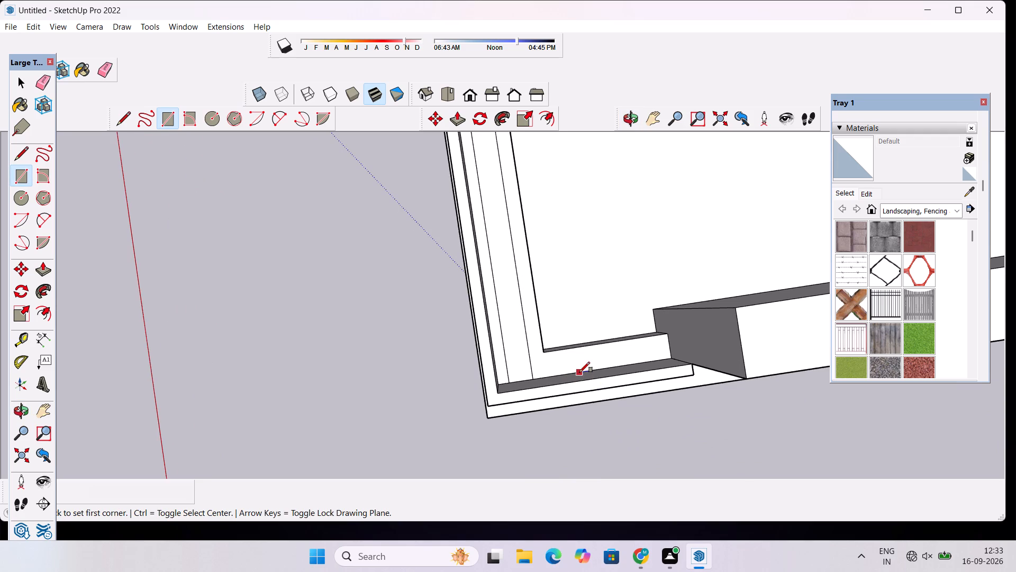
scroll(579, 372, "up", 2)
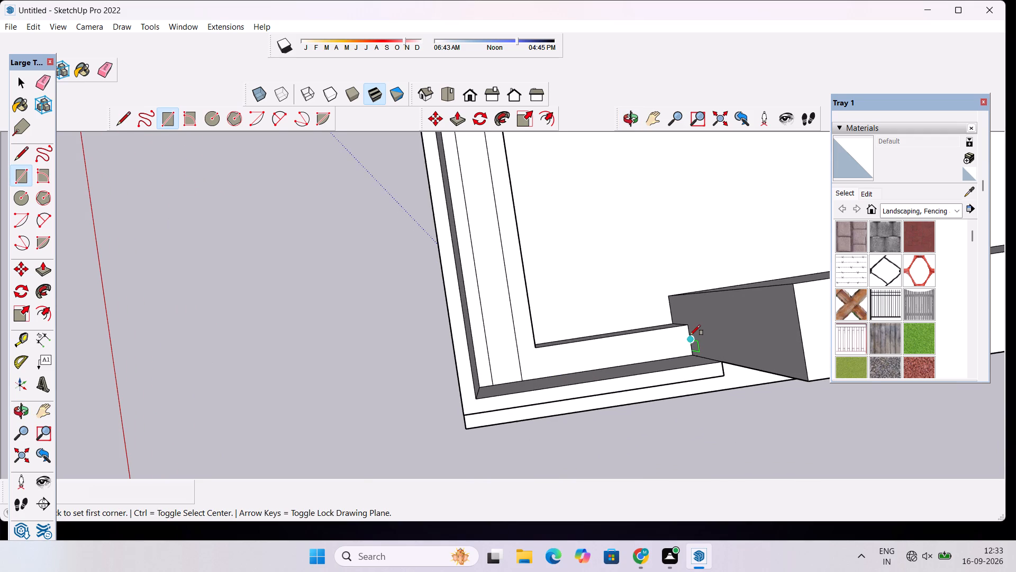
scroll(690, 335, "up", 4)
left_click(687, 329)
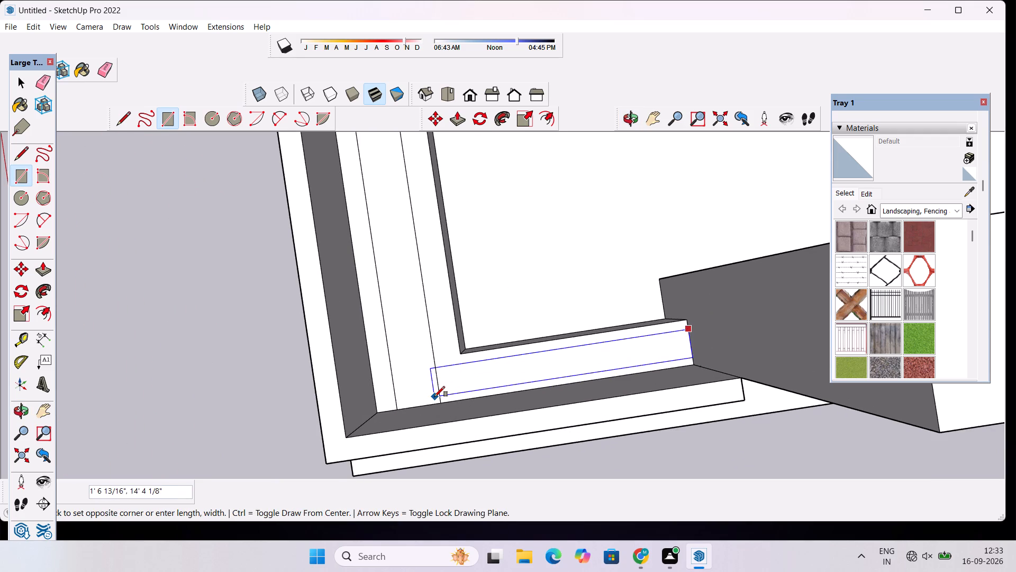
scroll(395, 404, "up", 2)
left_click(395, 403)
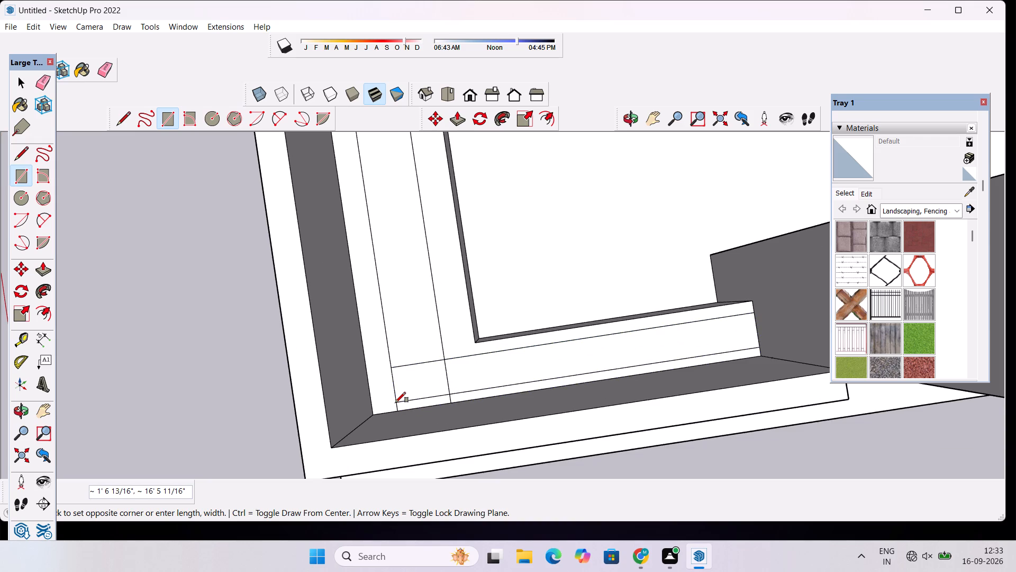
key("space")
Copy the inner long line of the front ledge strip a short distance toward the front parapet.
scroll(395, 403, "down", 8)
scroll(401, 332, "down", 5)
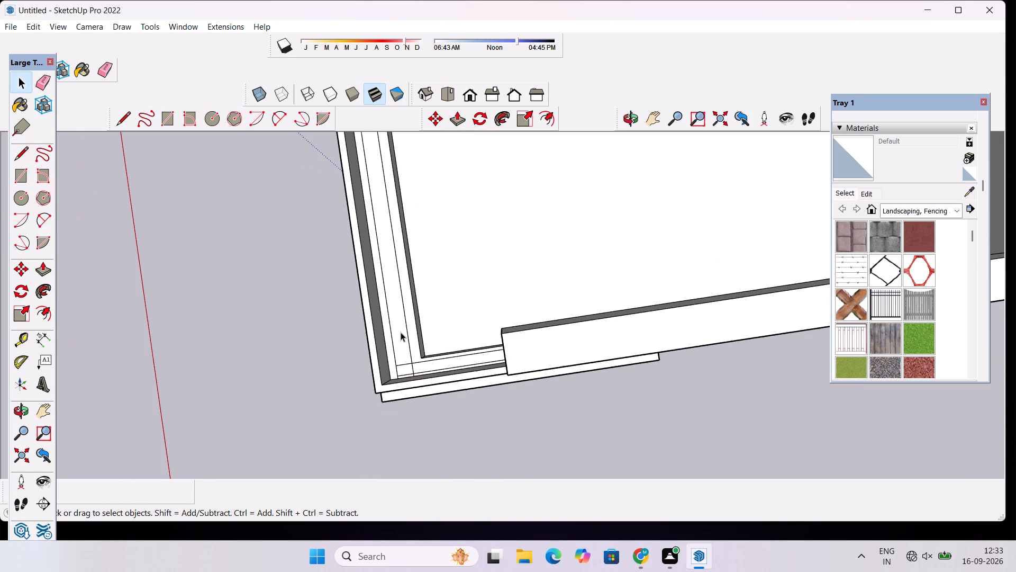
scroll(420, 277, "down", 1)
left_click(629, 114)
left_click_drag(486, 235, 493, 269)
left_click_drag(403, 343, 408, 353, "shift")
scroll(408, 353, "up", 4, "shift")
left_click_drag(409, 353, 434, 383)
key("l")
key("space")
type("m")
left_click(436, 348)
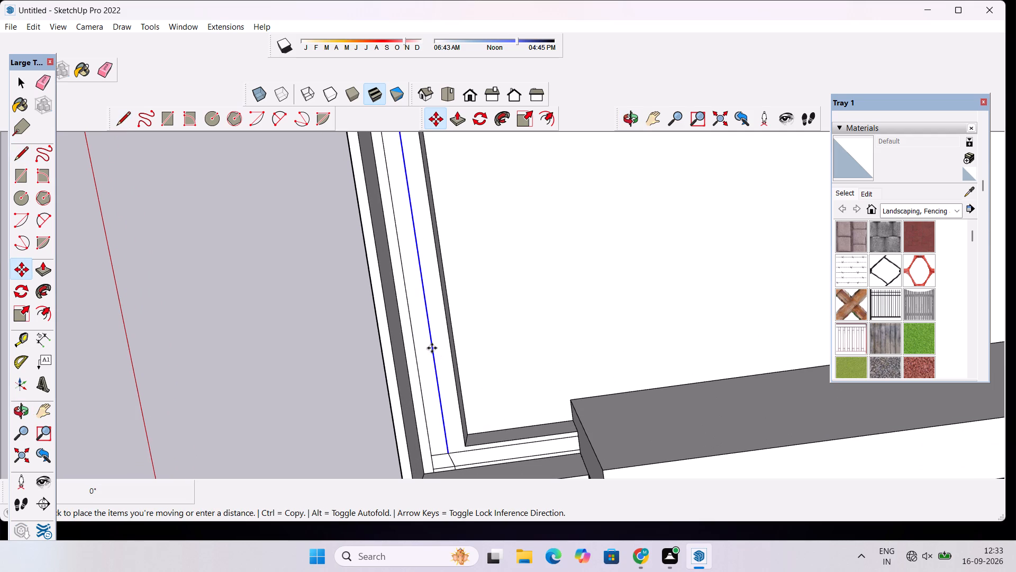
left_click(432, 348)
key("space")
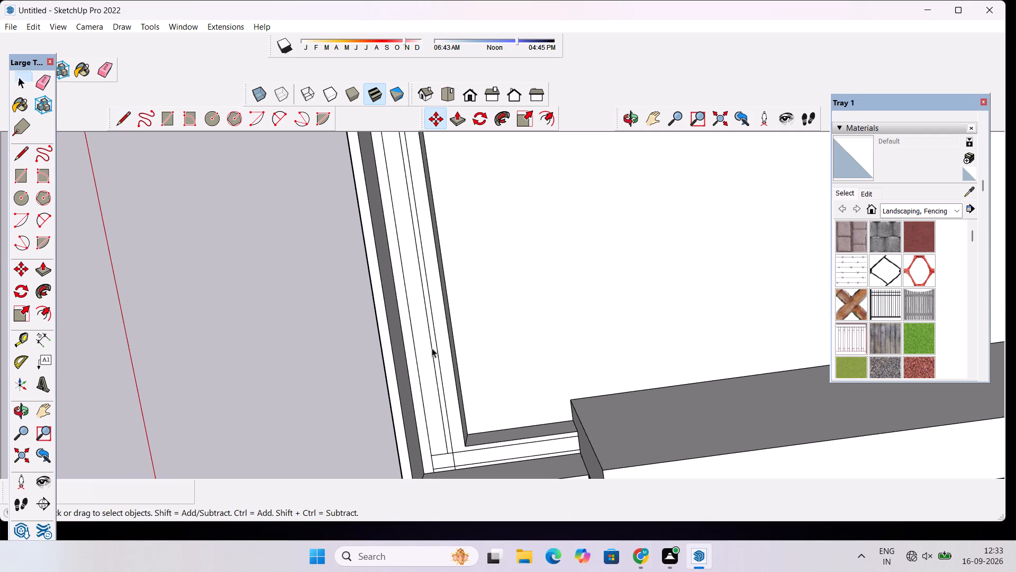
Erase the original inner long line and the overlapping segments at the ledge corner, joining both strips into one L-shaped outline.
type("e")
scroll(452, 464, "up", 5)
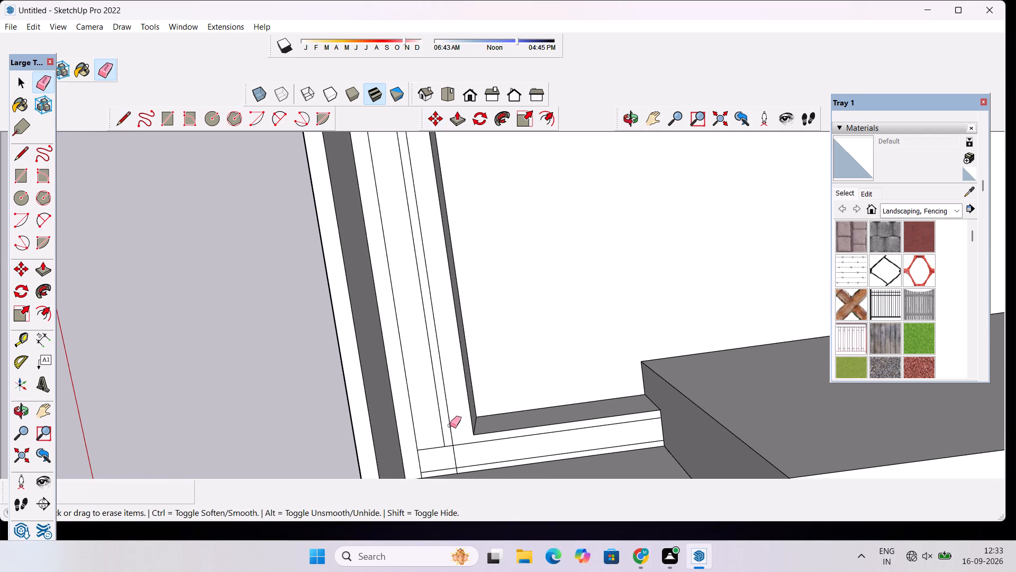
left_click(450, 425)
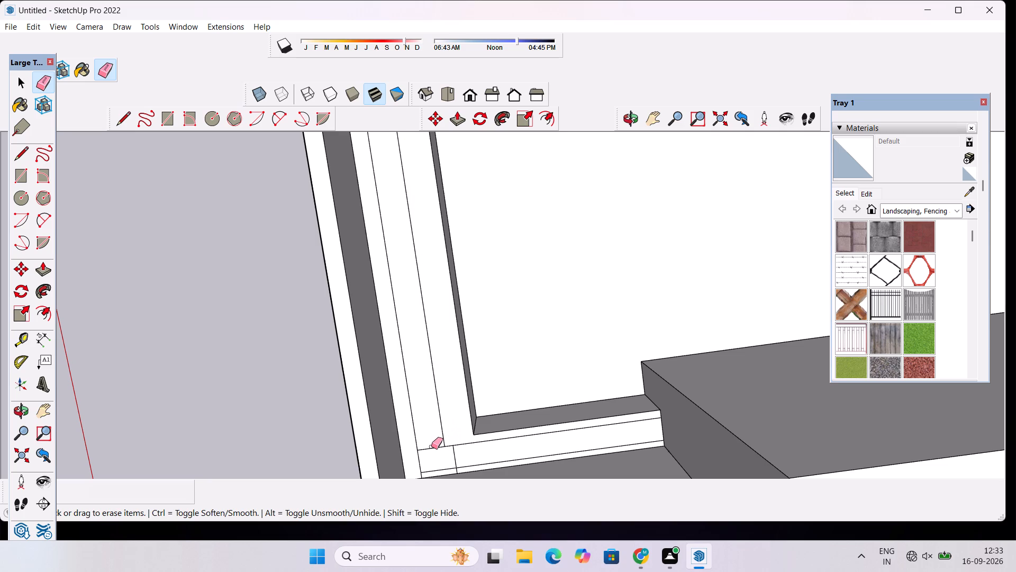
left_click(431, 448)
scroll(439, 424, "down", 4)
scroll(452, 478, "up", 4)
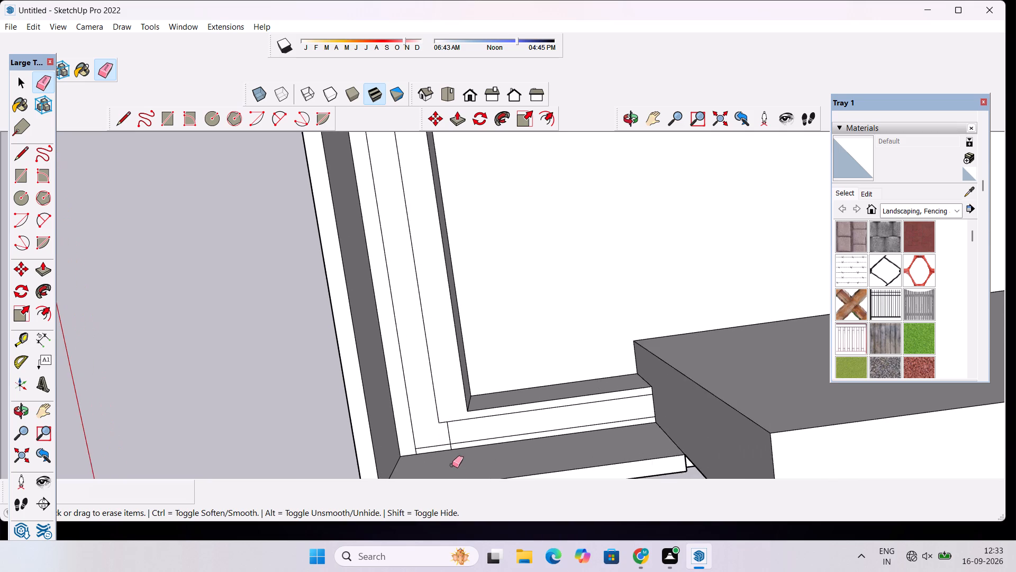
scroll(436, 461, "up", 7)
left_click(397, 444)
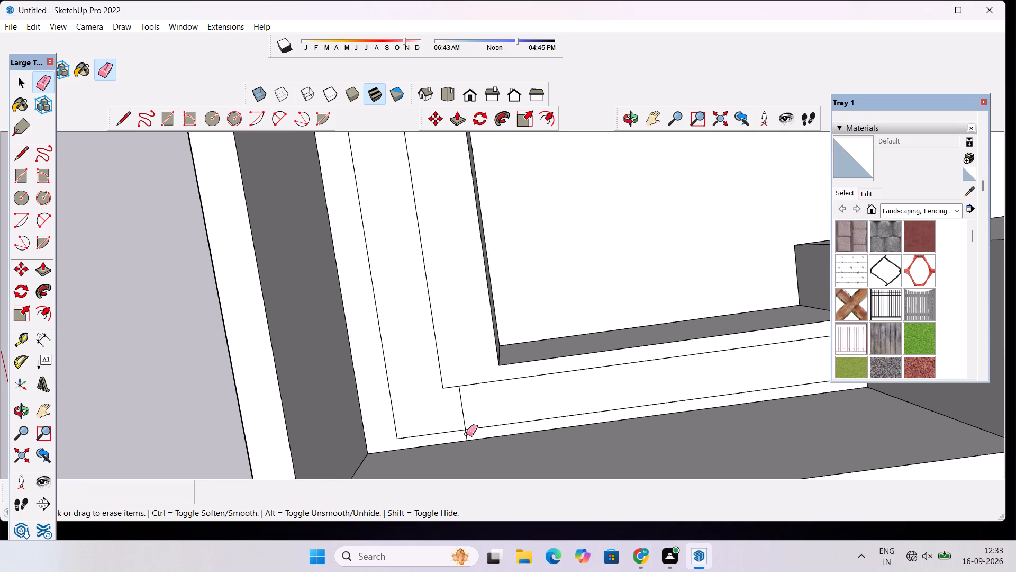
left_click(465, 438)
left_click(463, 416)
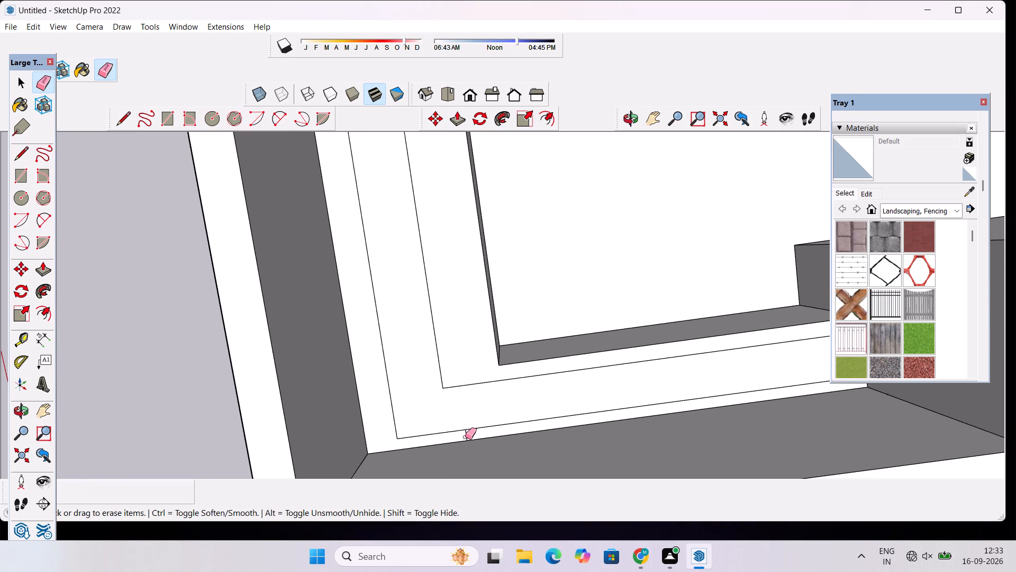
left_click(466, 437)
scroll(465, 428, "down", 20)
scroll(465, 428, "down", 2)
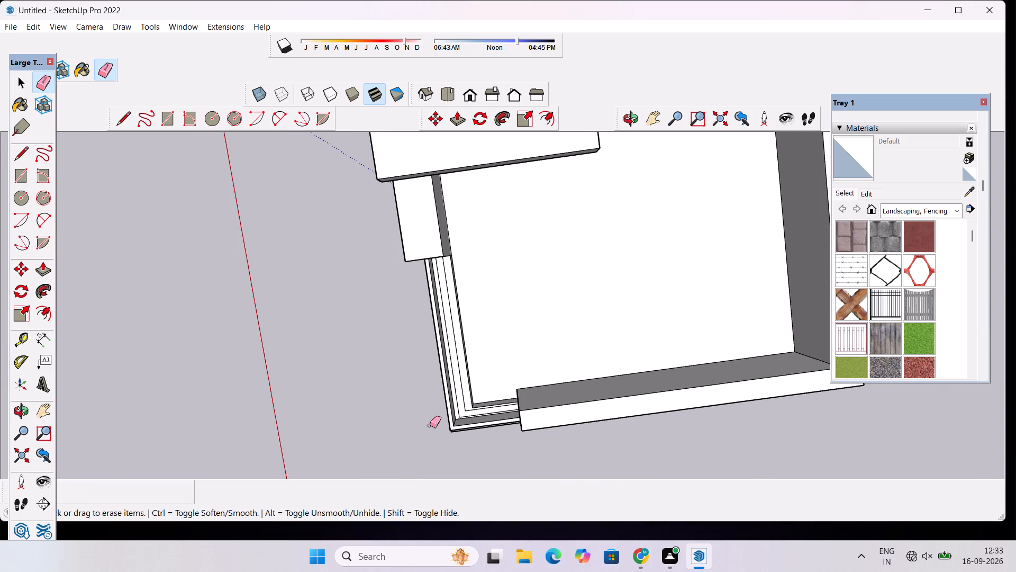
Push the L-shaped ledge strip behind the front parapet down 17'.
left_click(629, 130)
left_click(626, 120)
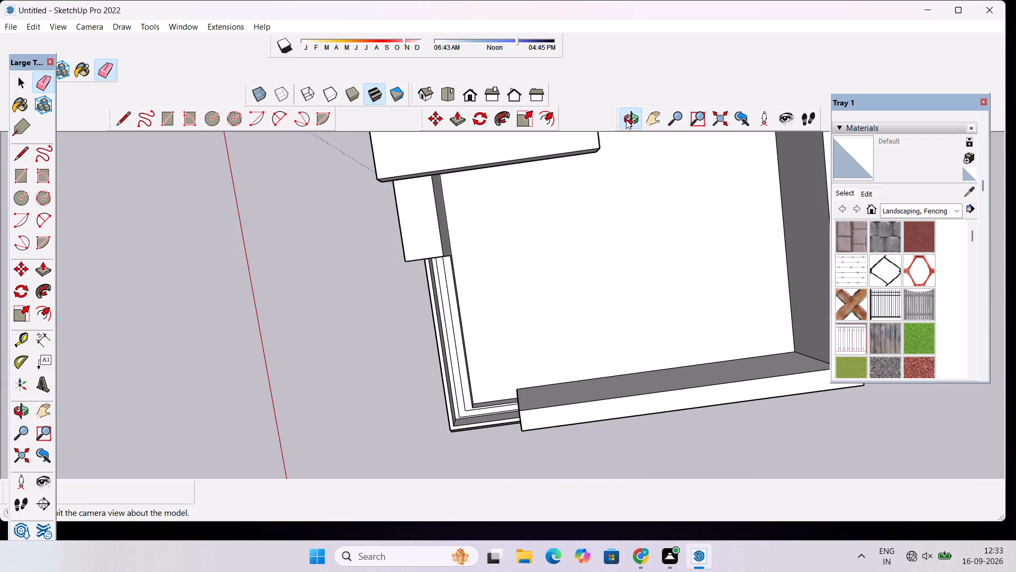
left_click_drag(627, 265, 638, 200)
scroll(519, 327, "up", 4)
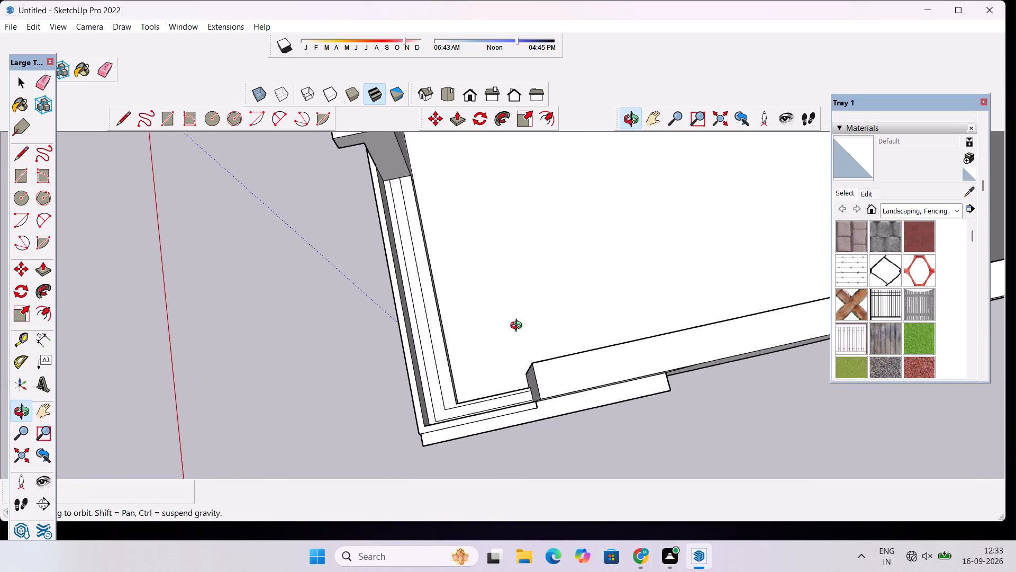
key("p")
left_click(432, 362)
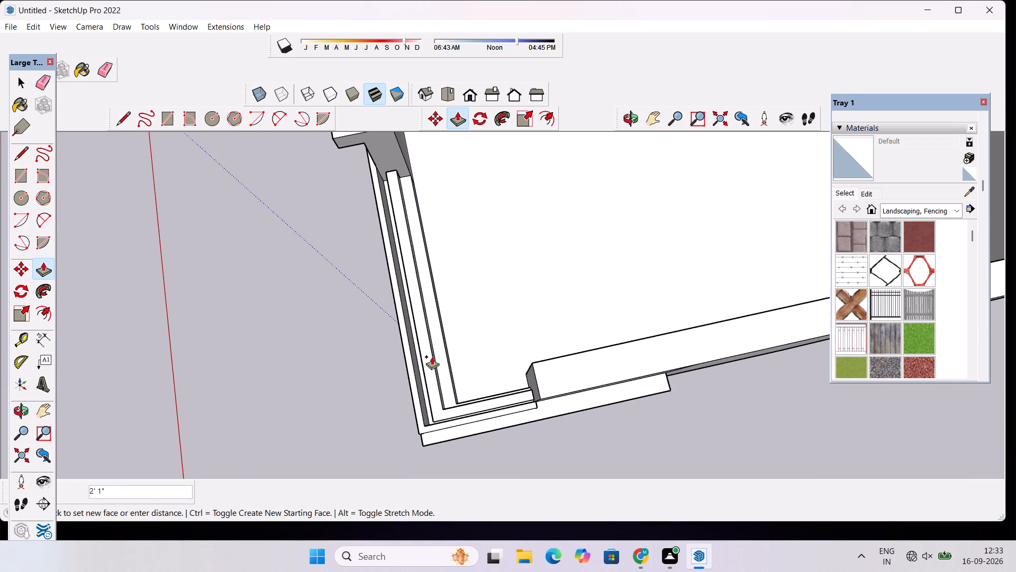
scroll(432, 342, "down", 9)
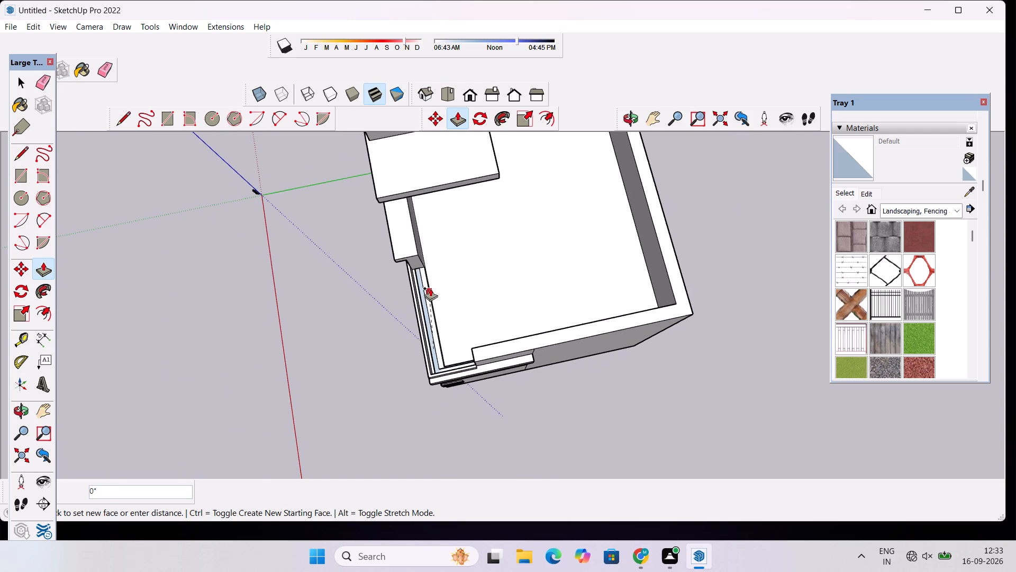
scroll(413, 269, "up", 4)
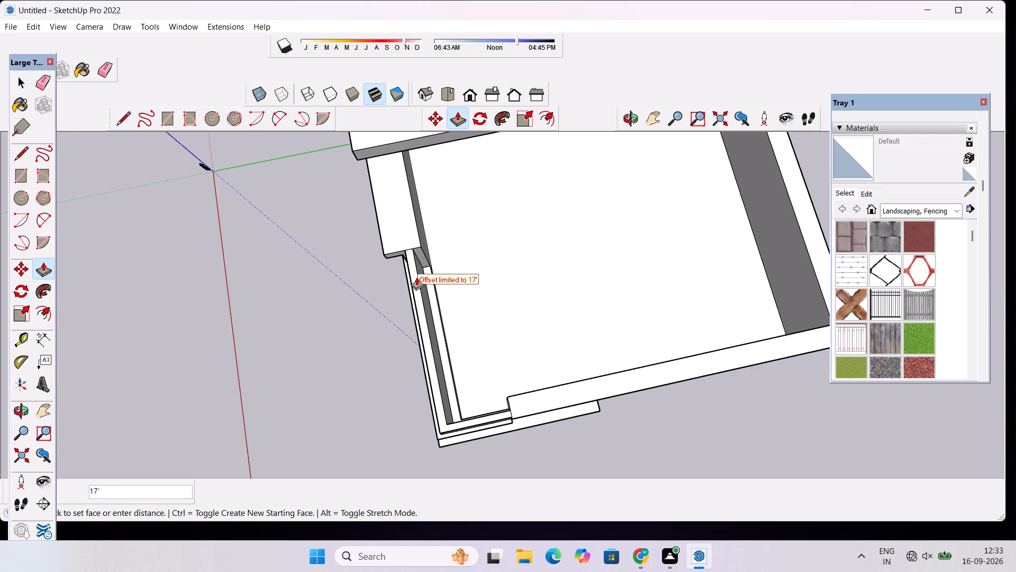
scroll(416, 266, "up", 3)
left_click(416, 266)
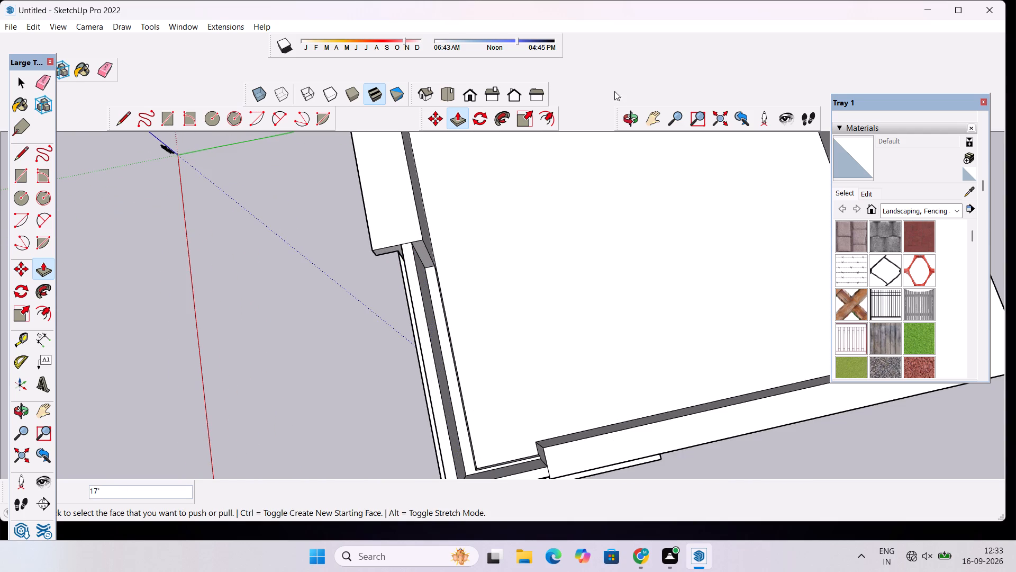
Draw a small square on the front parapet face above the porch, near the end beside the projecting frame.
left_click(624, 119)
left_click_drag(474, 333, 615, 278)
scroll(627, 263, "down", 5)
left_click_drag(518, 341, 664, 228)
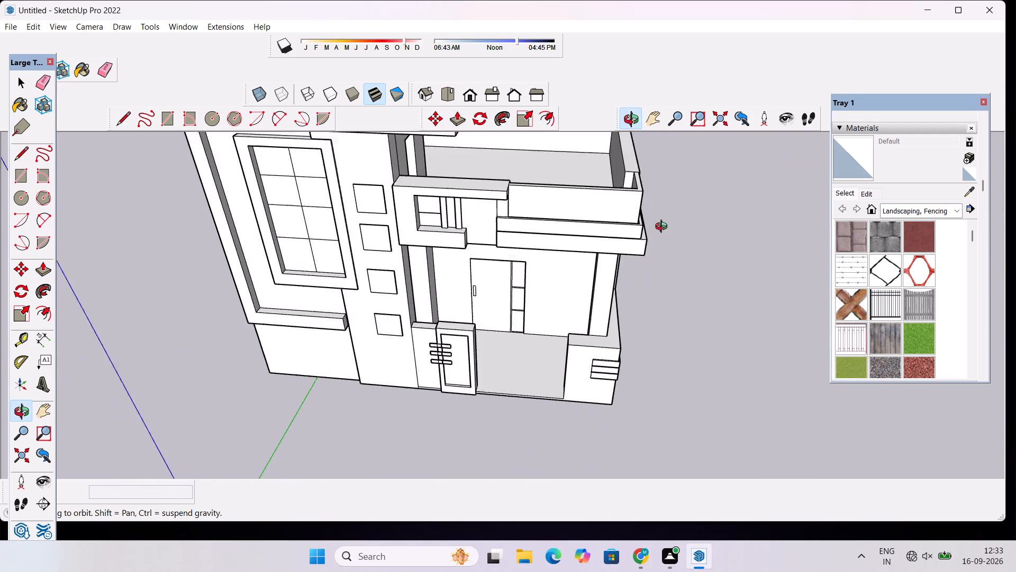
left_click_drag(664, 228, 666, 221)
scroll(593, 242, "down", 5)
left_click_drag(596, 267, 624, 159)
scroll(633, 247, "up", 6)
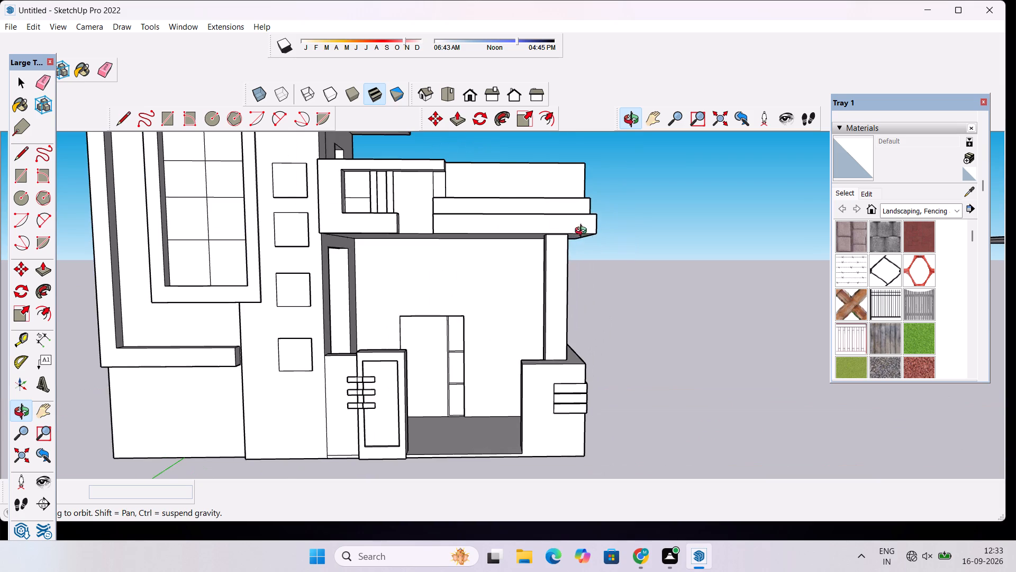
left_click_drag(509, 221, 535, 290)
scroll(530, 218, "up", 4)
left_click_drag(524, 218, 514, 257, "shift")
scroll(512, 247, "up", 1)
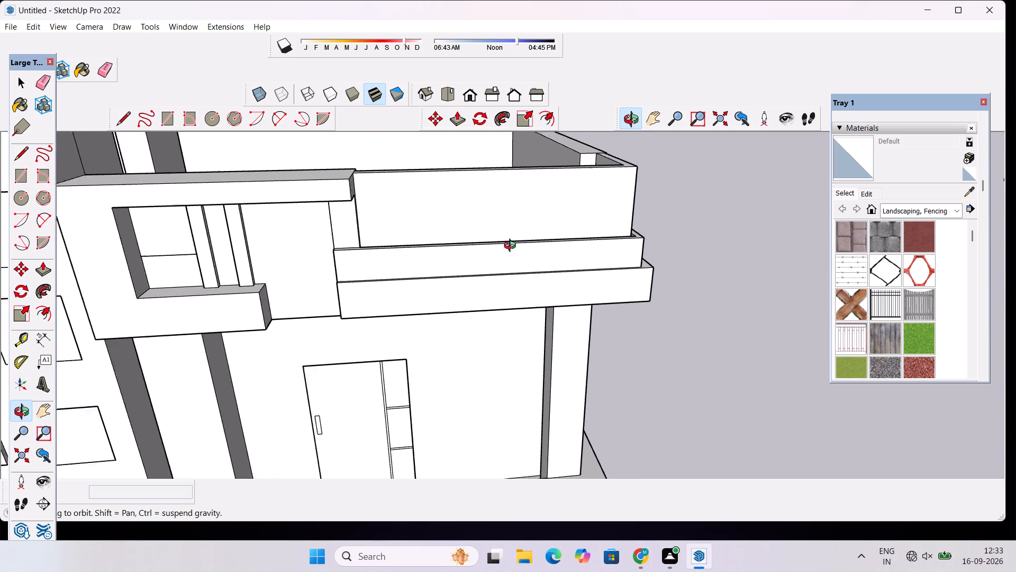
scroll(512, 247, "up", 2)
left_click_drag(539, 217, 611, 193)
left_click_drag(564, 212, 498, 219)
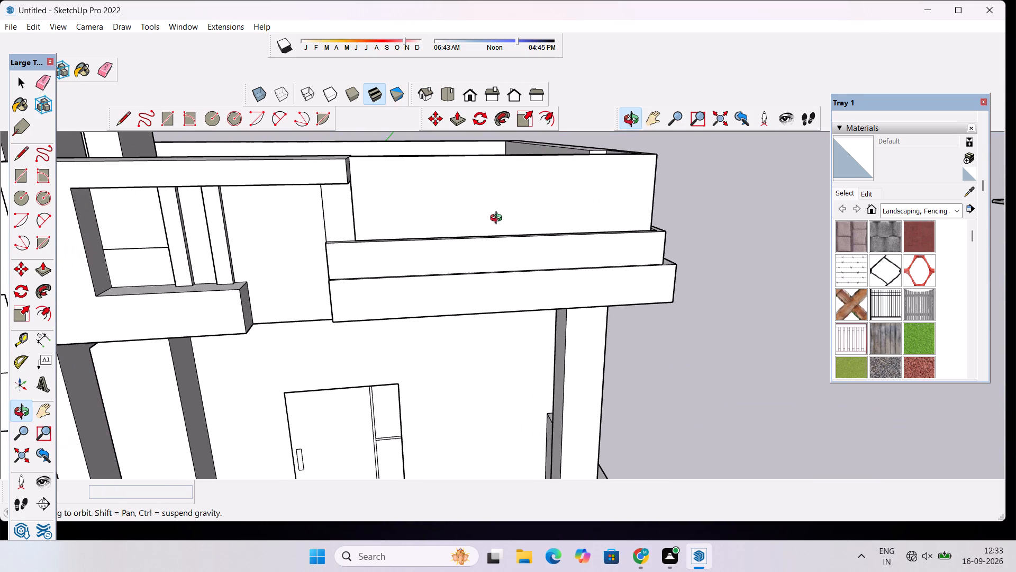
scroll(498, 219, "down", 4)
key("r")
scroll(467, 216, "up", 4)
left_click(410, 176)
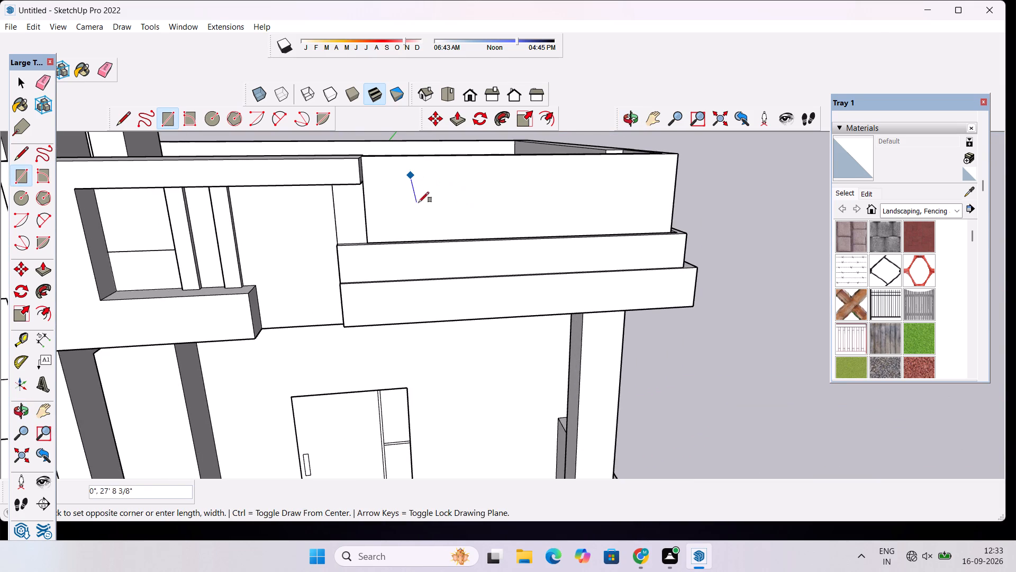
left_click(459, 223)
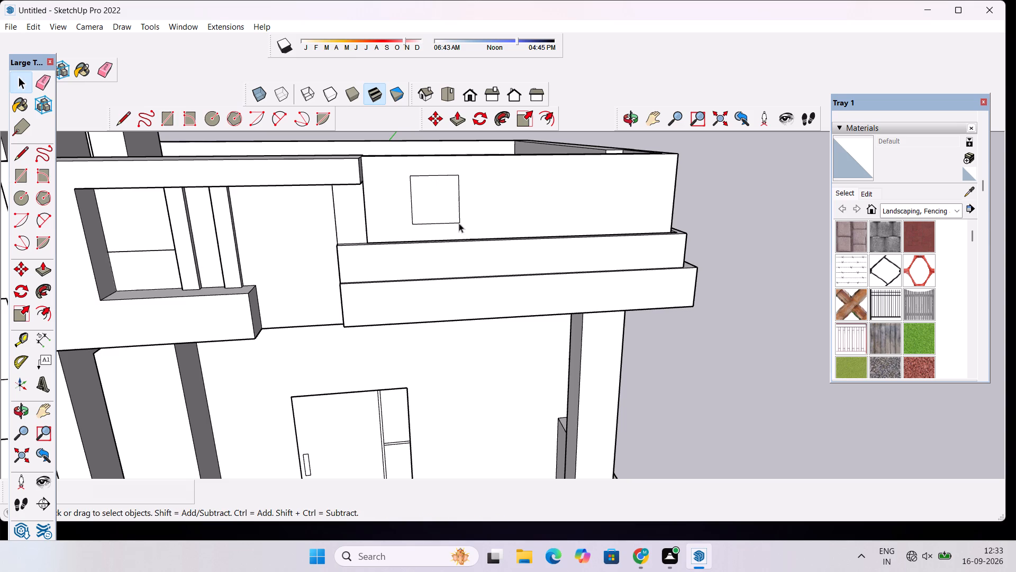
Rotate the parapet square 45° about its upper corner farther from the projecting frame, making a diamond.
key("space")
double_click(448, 208)
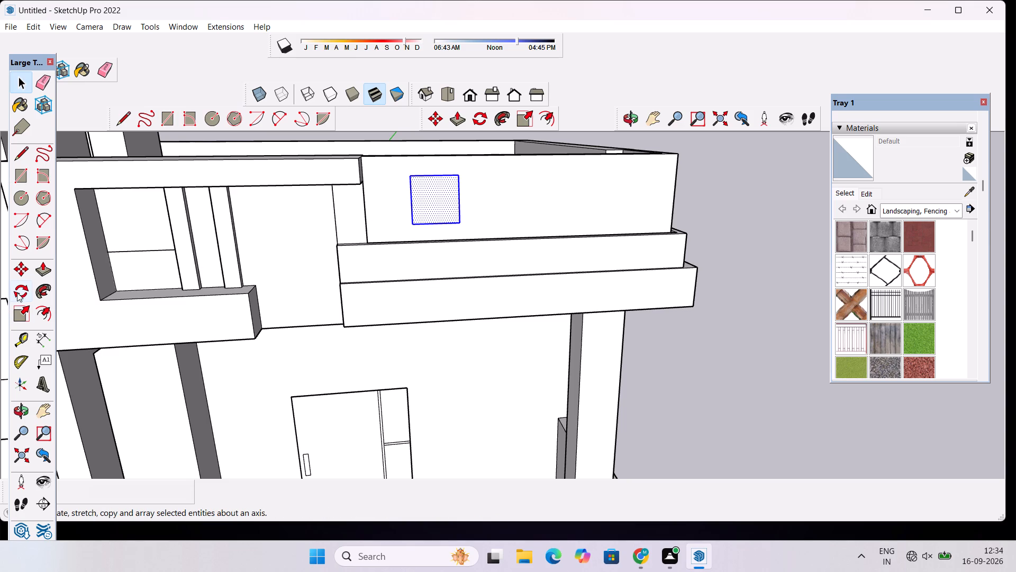
left_click(17, 292)
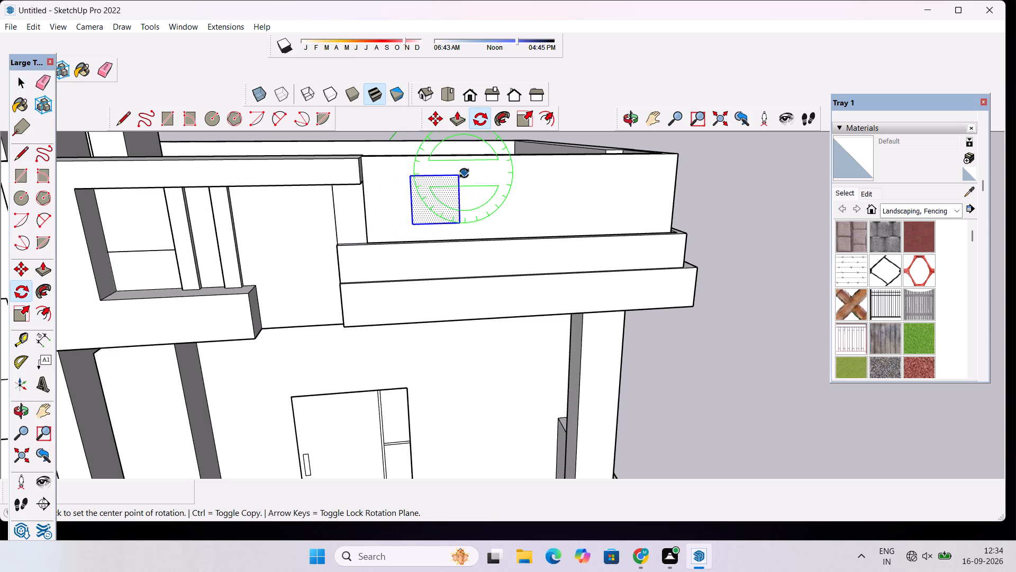
left_click(460, 175)
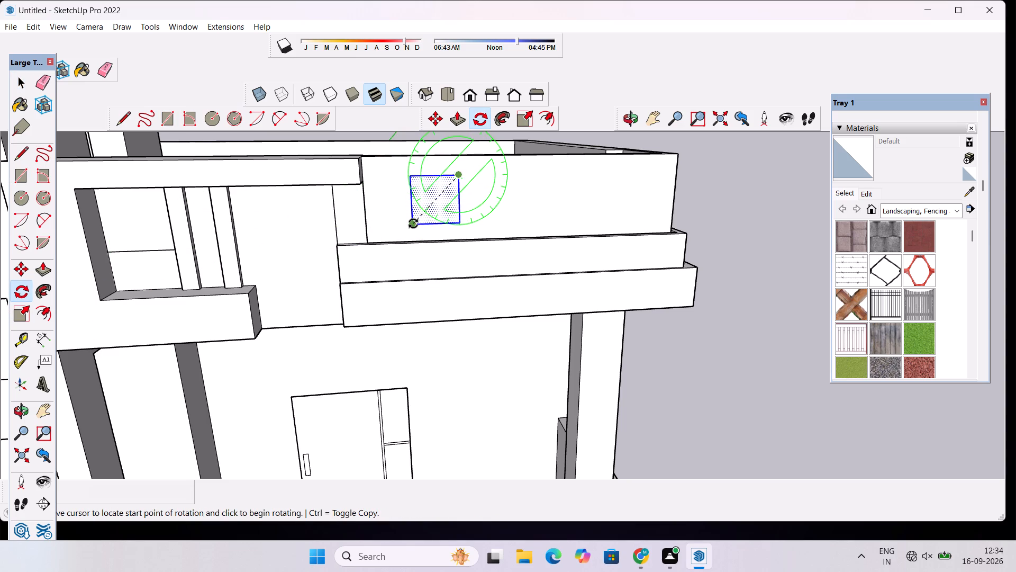
left_click(413, 224)
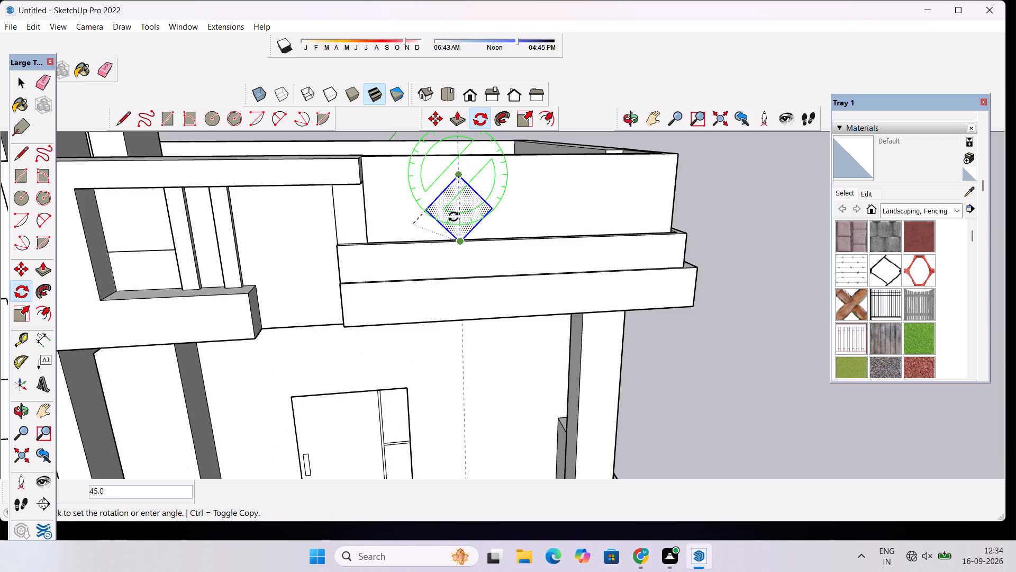
left_click(453, 217)
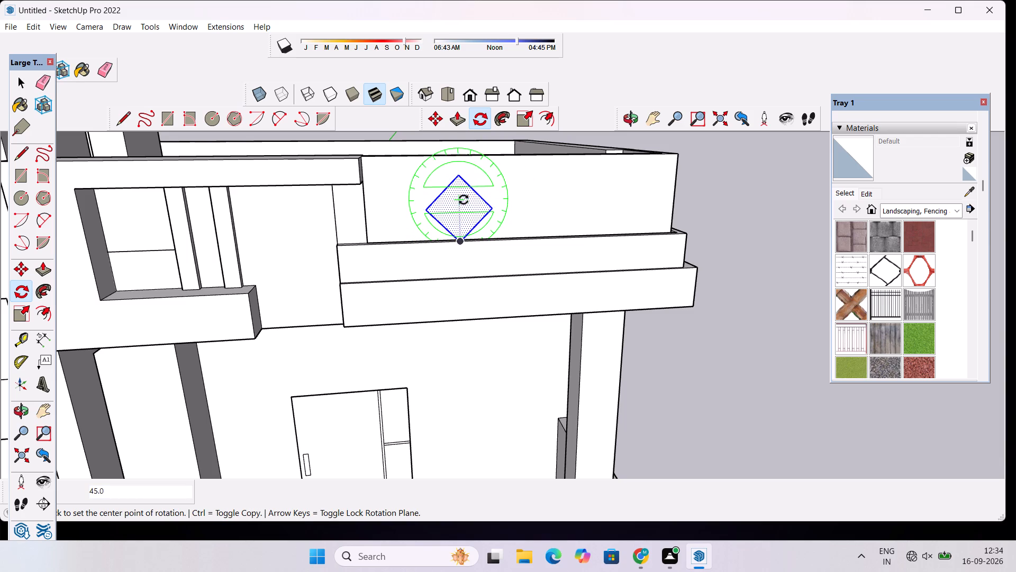
Move the diamond about 20' along the front parapet toward its outer corner.
key("m")
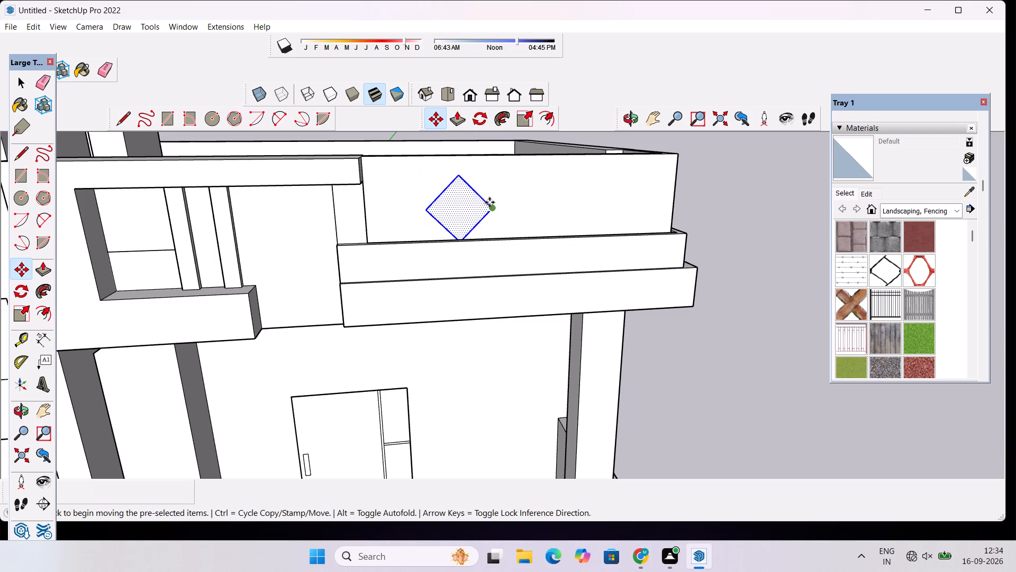
left_click(489, 208)
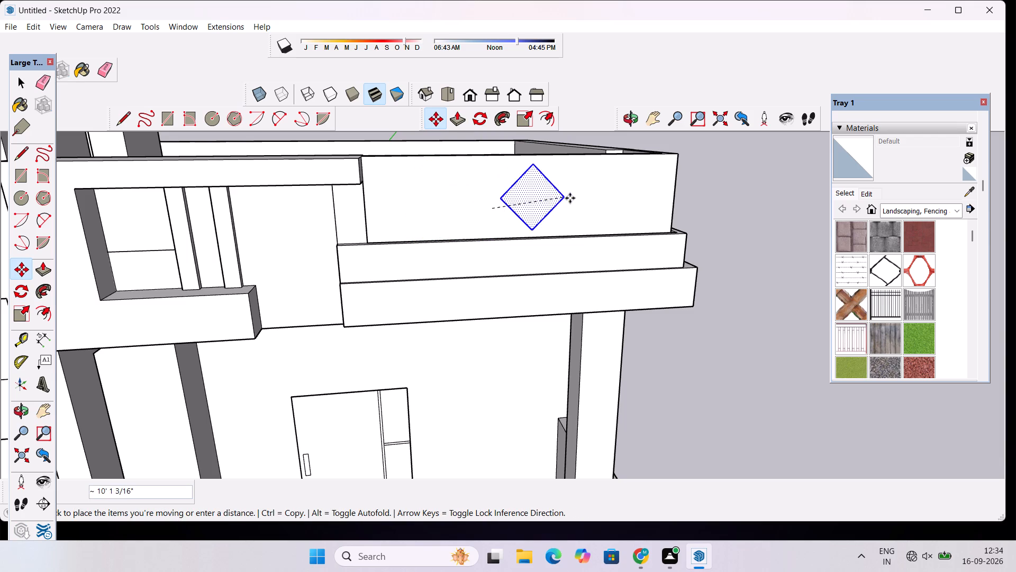
left_click(631, 193)
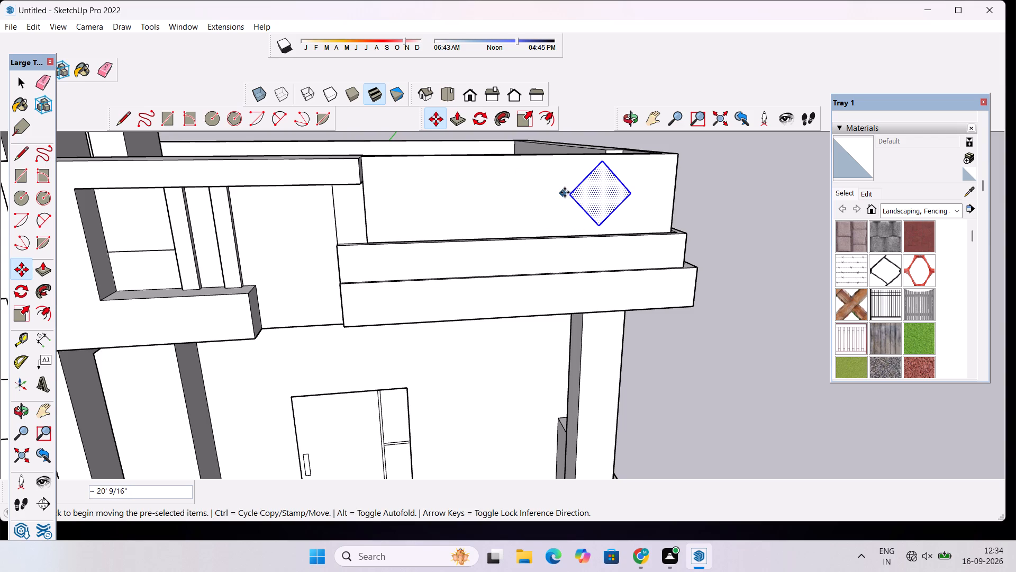
Copy the diamond back along the front parapet toward the projecting frame, level with the first one.
left_click(570, 197)
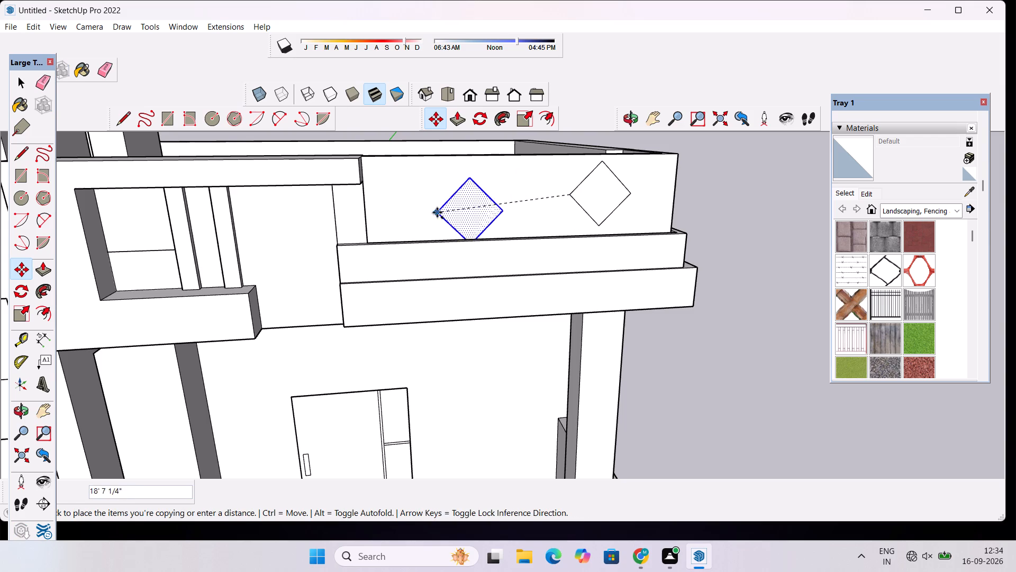
left_click(448, 199)
Recess both diamonds 1' into the front parapet face.
scroll(388, 222, "down", 14)
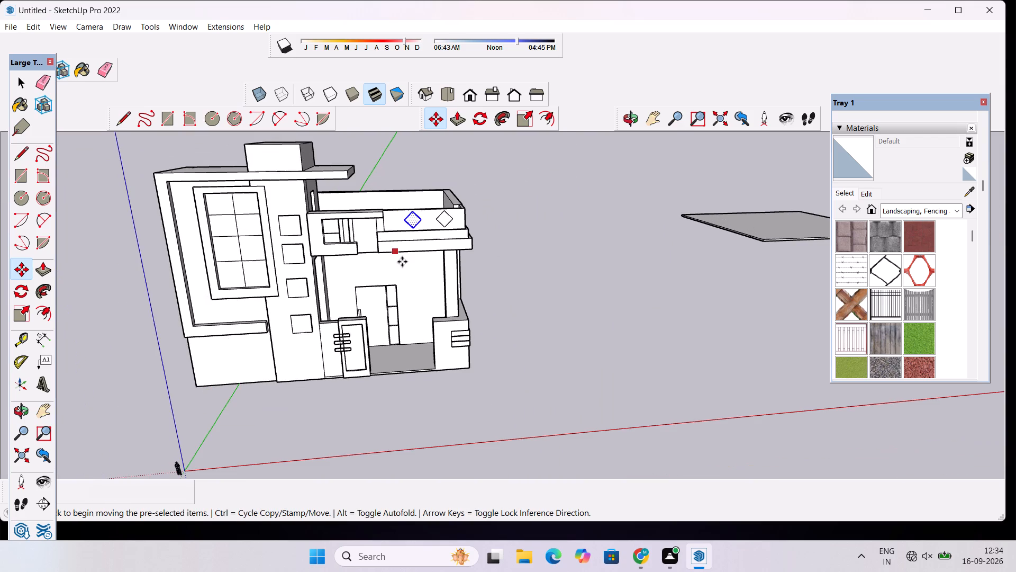
scroll(402, 262, "down", 1)
left_click(633, 118)
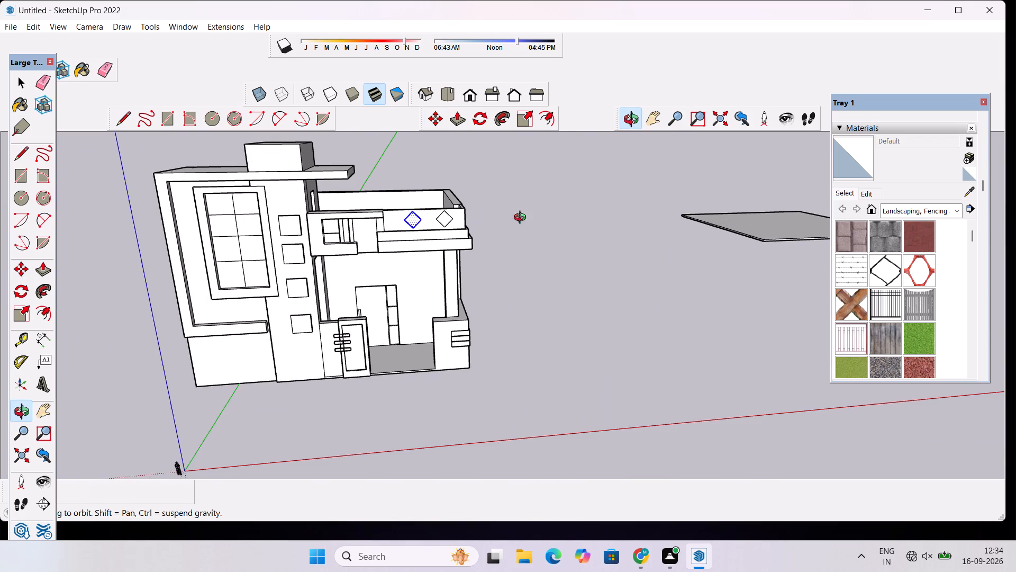
left_click_drag(523, 220, 421, 251)
scroll(434, 215, "up", 10)
left_click_drag(414, 251, 474, 226)
scroll(474, 226, "down", 2)
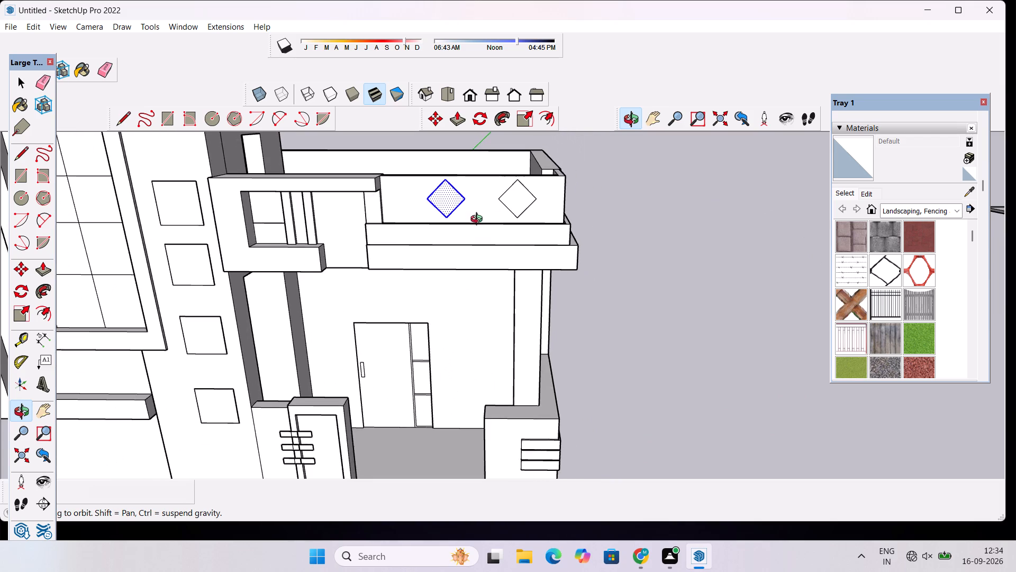
left_click_drag(486, 194, 469, 260, "shift")
scroll(446, 265, "up", 8)
left_click_drag(444, 265, 443, 288)
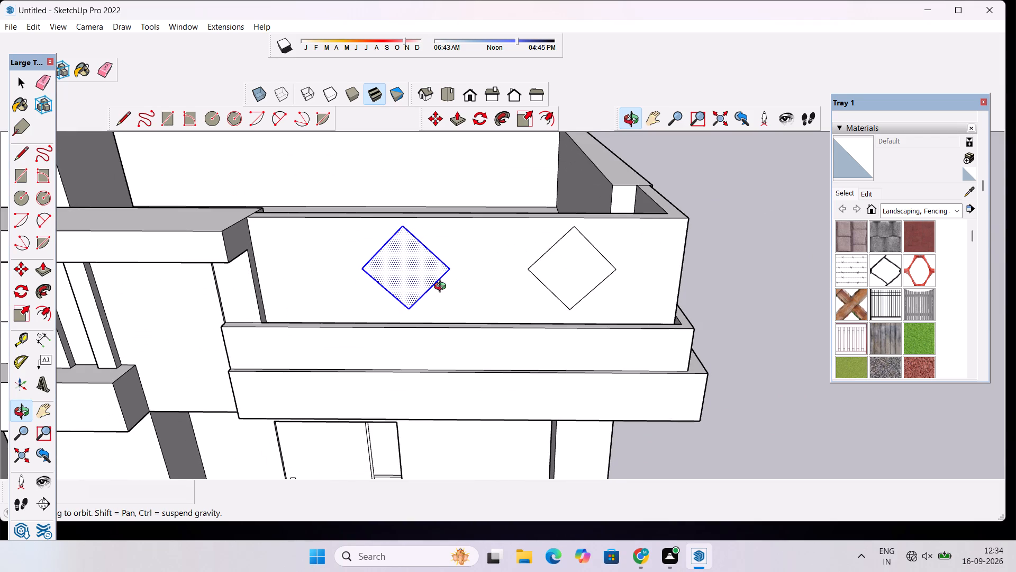
left_click_drag(445, 280, 452, 267)
scroll(445, 266, "up", 2)
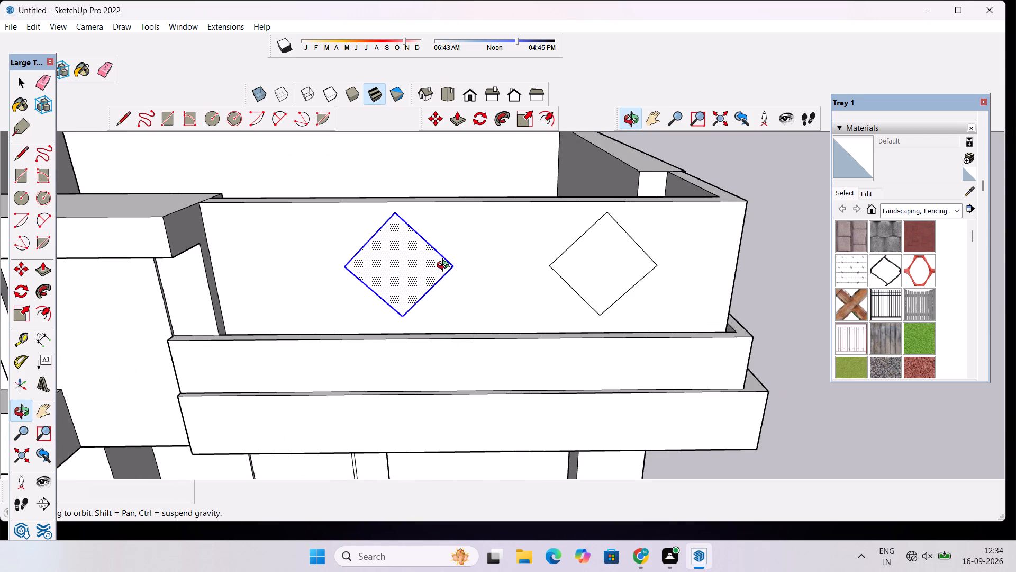
key("space")
key("space")
key("p")
left_click(429, 281)
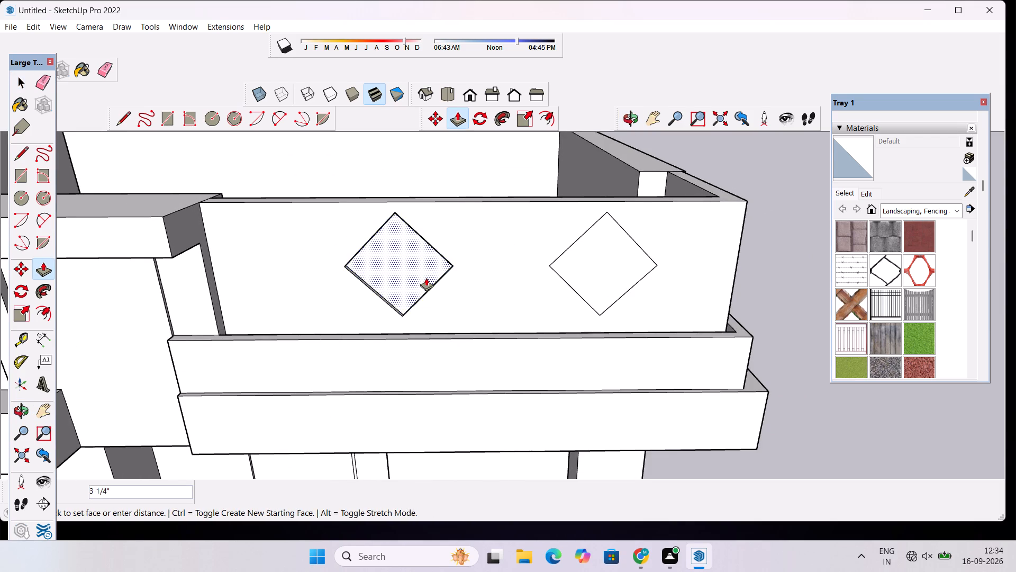
type("1'")
key("Return")
left_click(588, 249)
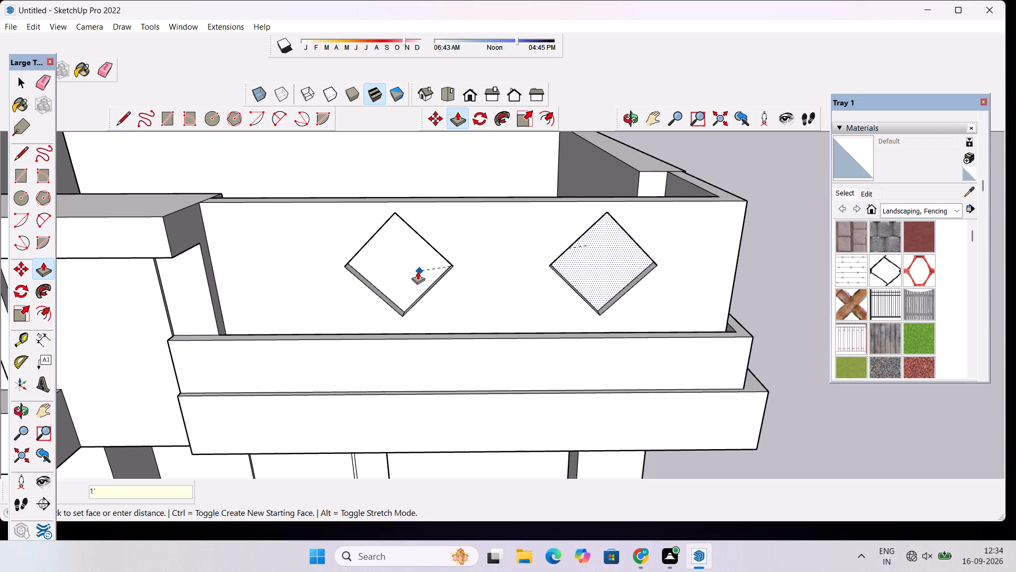
left_click(413, 271)
key("space")
Draw a narrow vertical rectangle about 7" wide and 29' 5" high on the framed pillar's side facing the porch entrance opening.
scroll(412, 271, "down", 9)
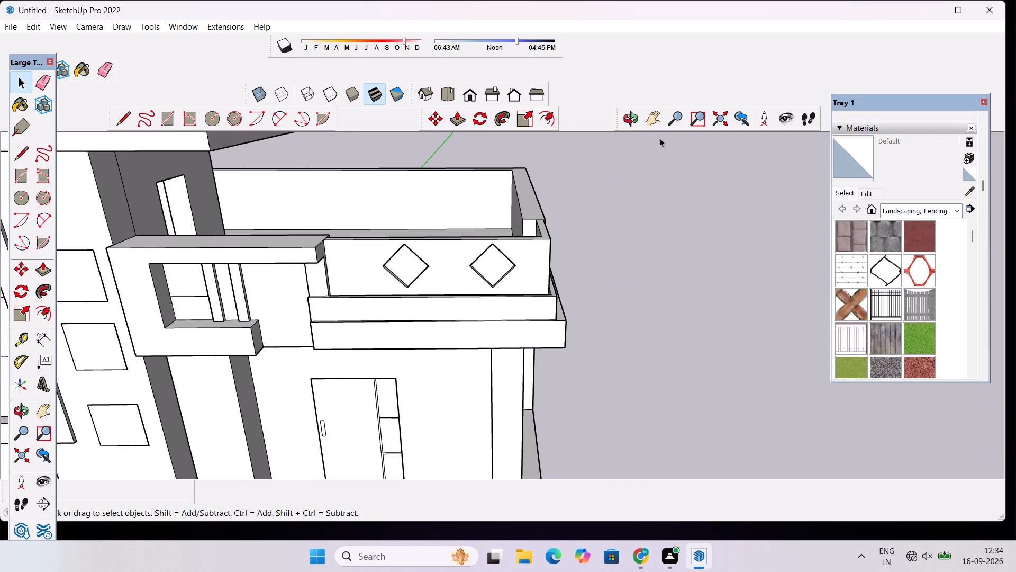
left_click(630, 125)
left_click_drag(633, 198, 343, 394)
left_click_drag(324, 350, 564, 237)
scroll(573, 235, "down", 7)
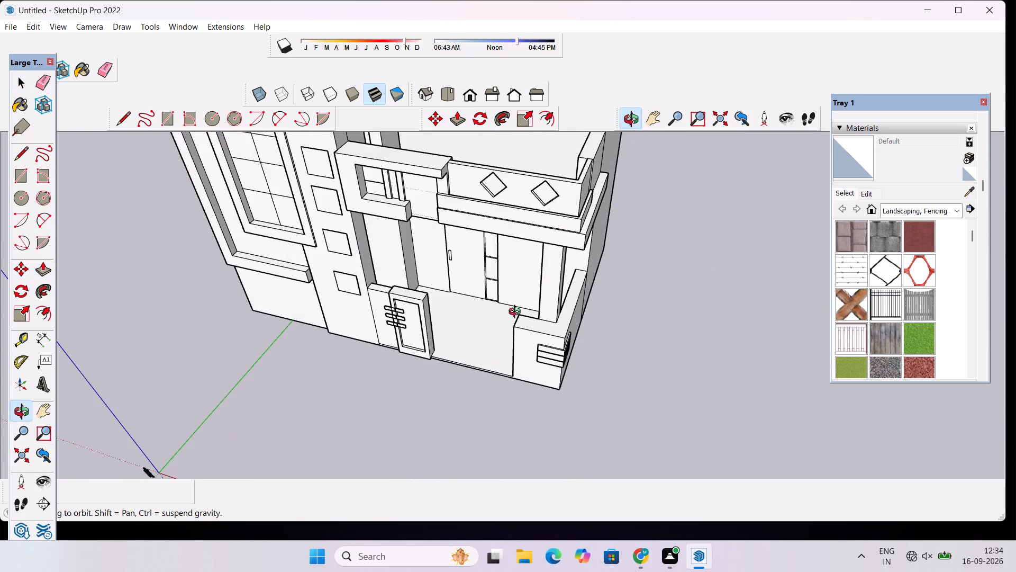
left_click_drag(468, 396, 570, 265)
left_click_drag(548, 353, 483, 364)
scroll(473, 358, "up", 3)
left_click_drag(477, 366, 537, 385)
scroll(493, 361, "up", 4)
left_click_drag(476, 342, 415, 310)
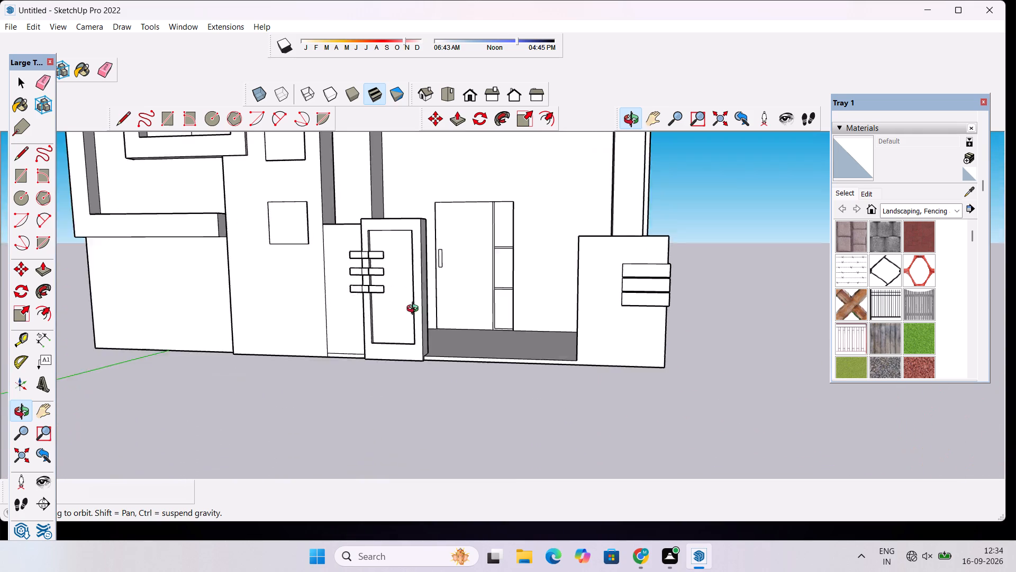
left_click_drag(415, 310, 324, 323)
left_click_drag(498, 323, 421, 351)
scroll(452, 323, "up", 4)
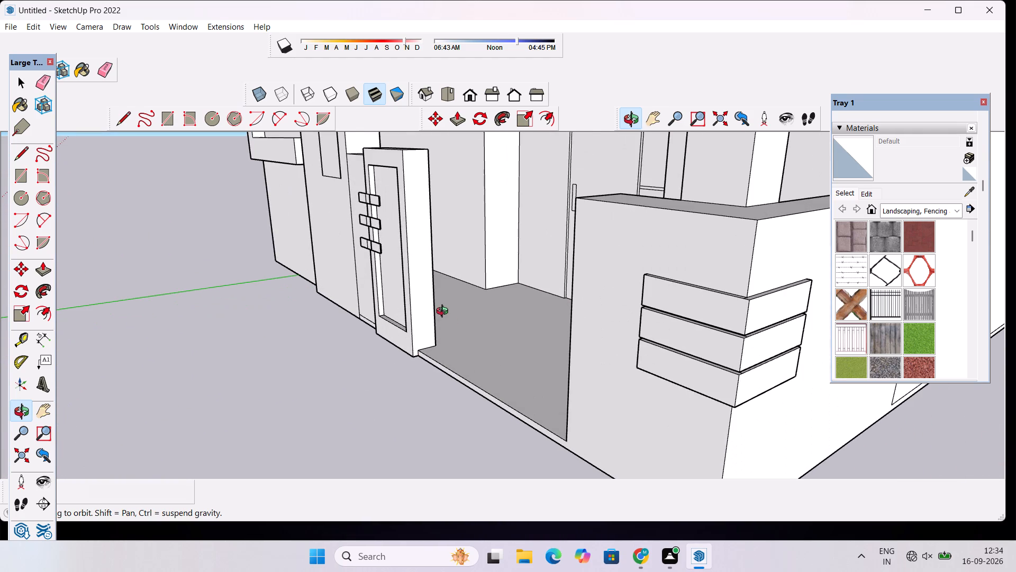
left_click_drag(440, 301, 441, 347)
key("r")
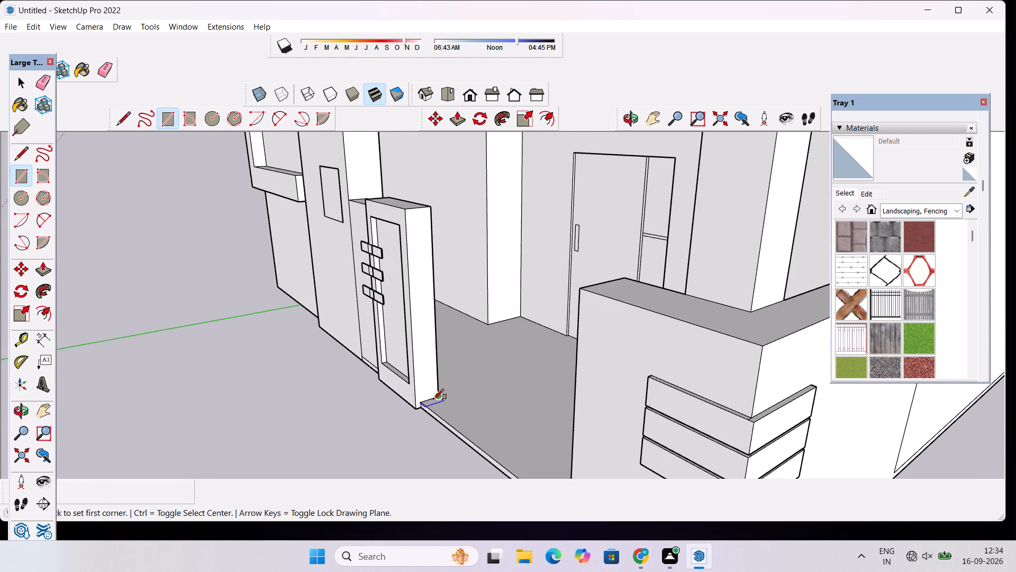
scroll(431, 399, "up", 9)
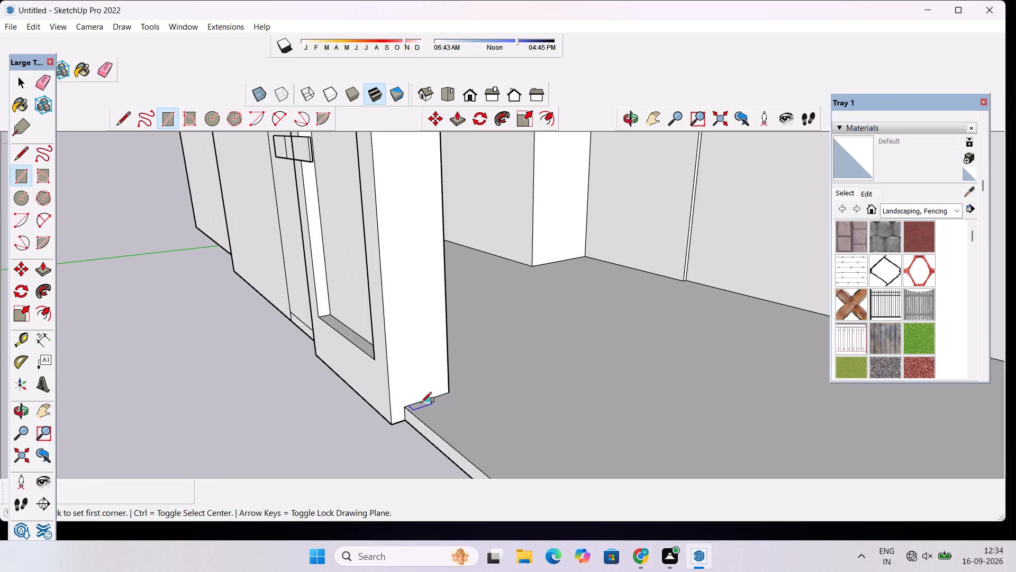
left_click(420, 403)
scroll(415, 318, "down", 3)
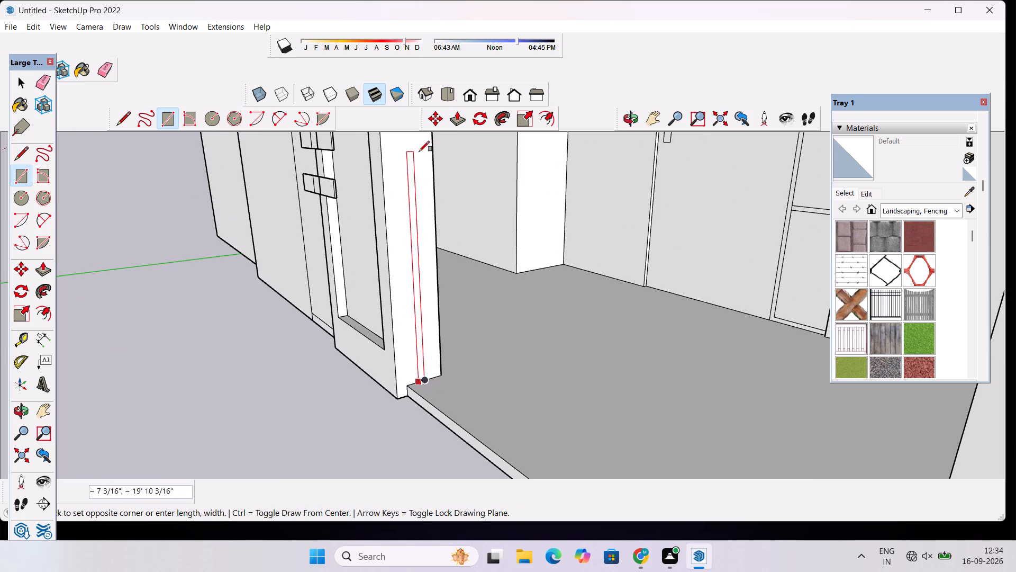
scroll(410, 149, "down", 20)
scroll(410, 149, "down", 1)
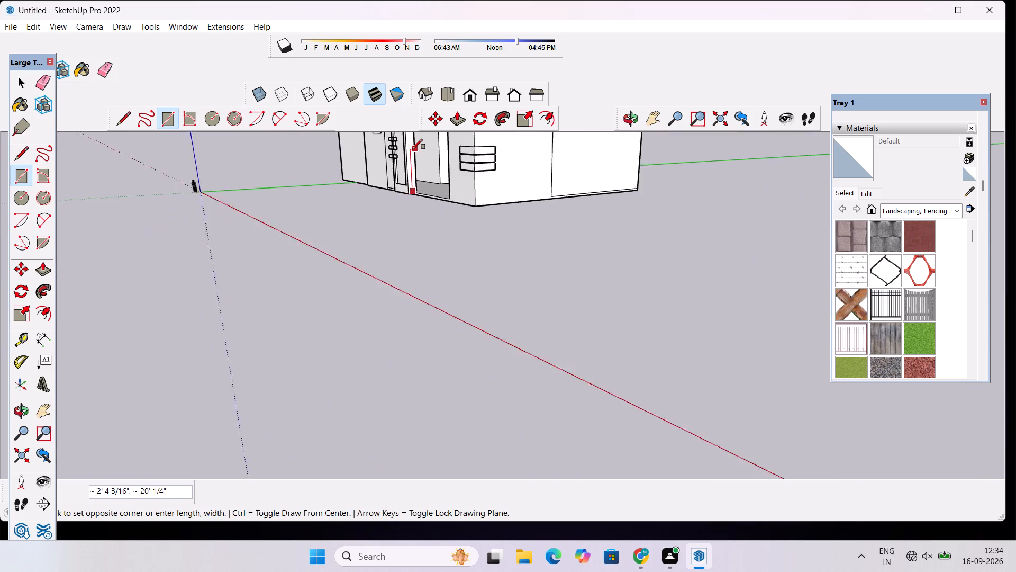
scroll(412, 149, "down", 14)
scroll(409, 137, "up", 13)
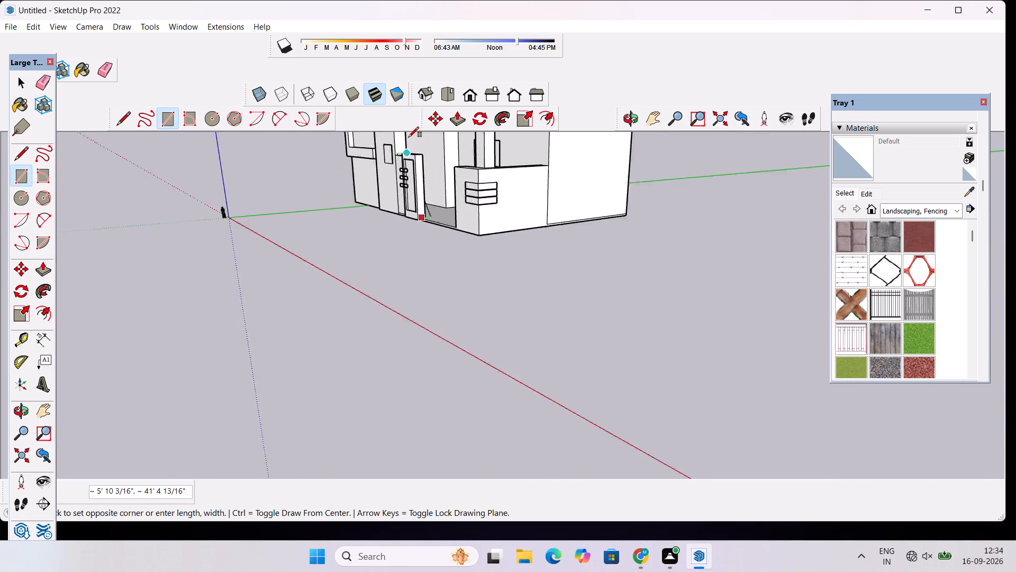
scroll(409, 137, "up", 8)
scroll(442, 237, "up", 3)
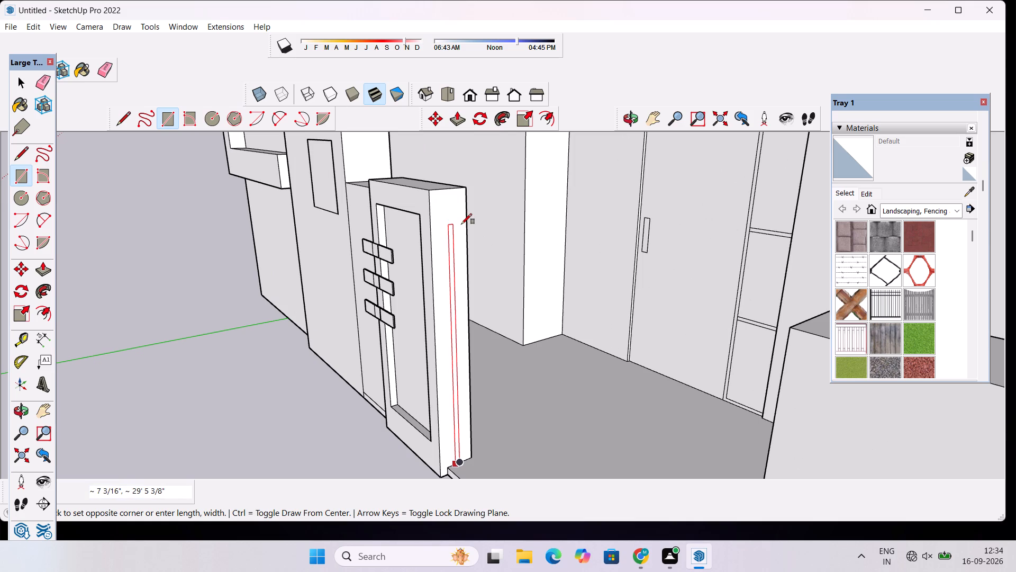
left_click(461, 224)
key("space")
Copy the narrow strip 37' across the porch entrance opening onto the inner side of the opposite low wall.
scroll(457, 215, "down", 8)
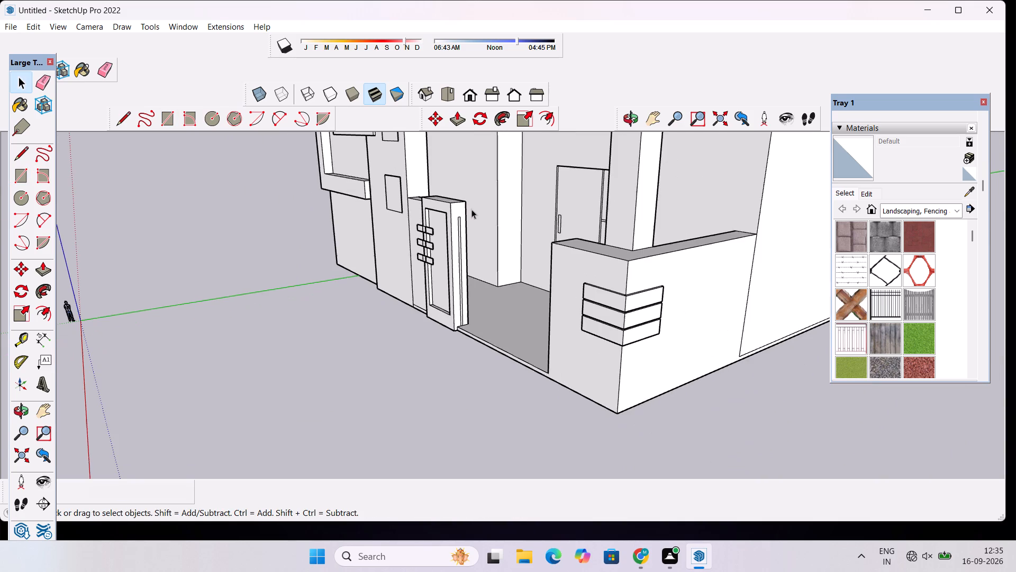
scroll(460, 268, "up", 8)
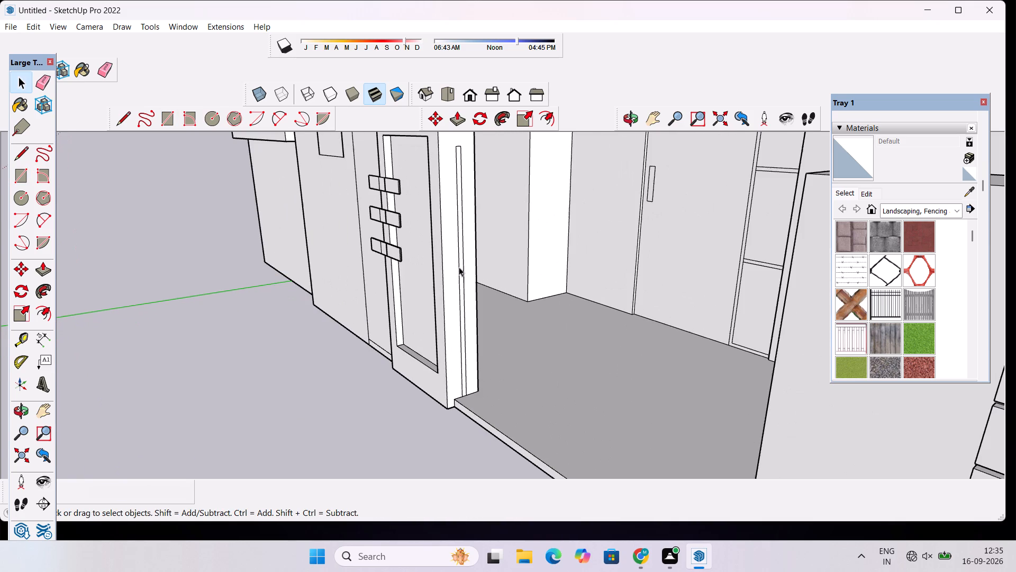
scroll(461, 255, "up", 5)
double_click(461, 255)
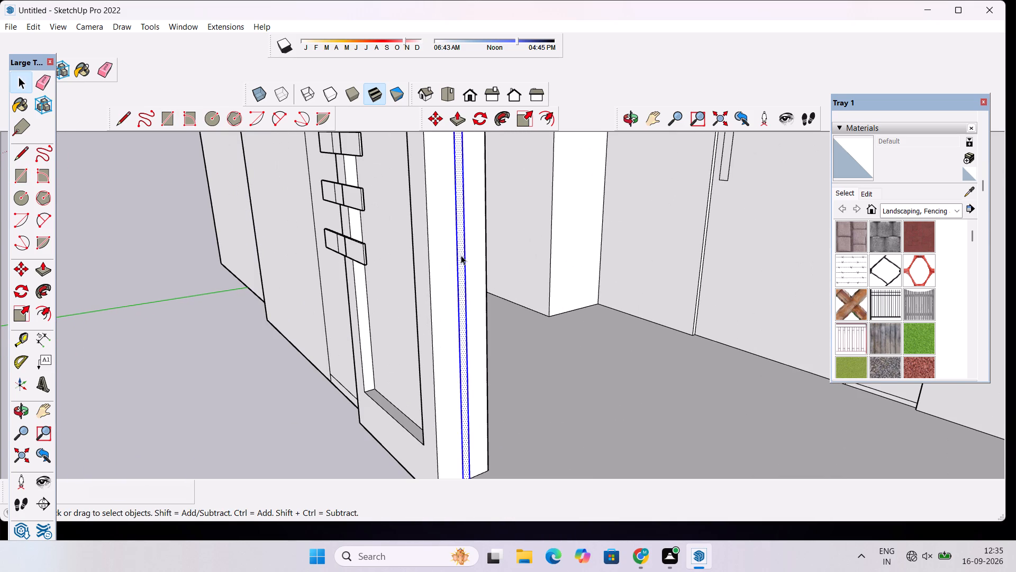
key("m")
scroll(461, 255, "down", 8)
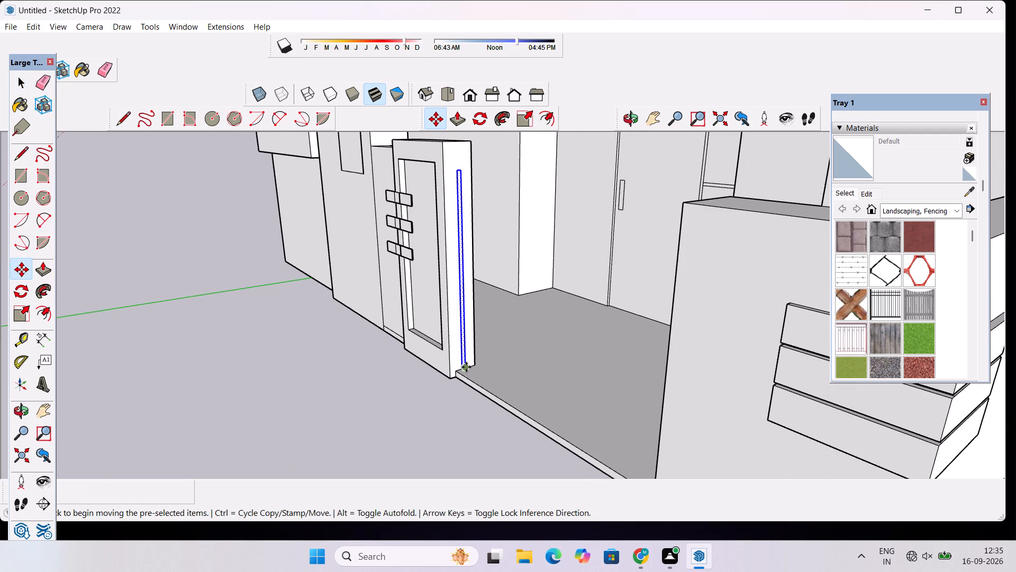
scroll(466, 367, "up", 8)
left_click(459, 372)
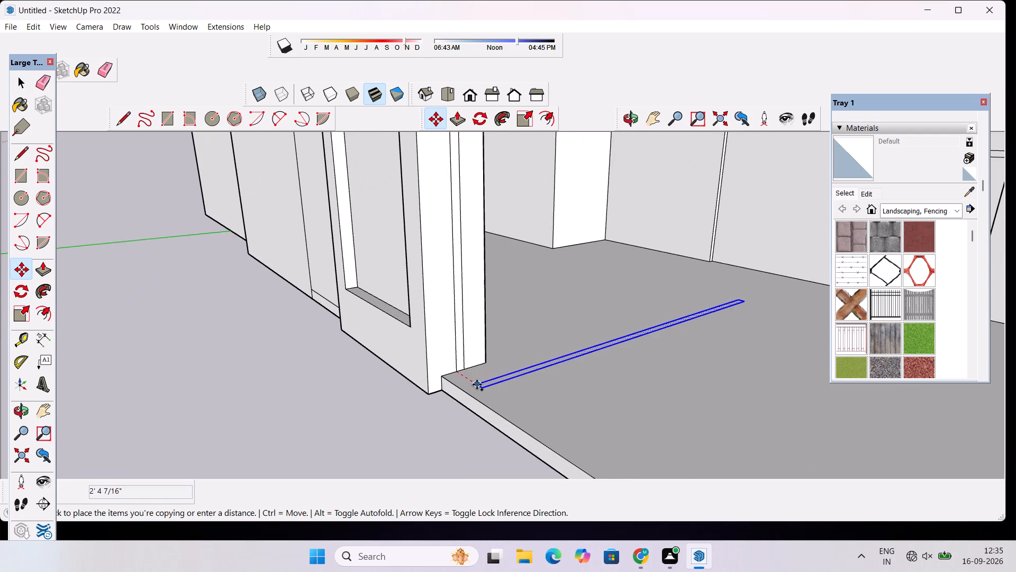
scroll(477, 385, "down", 7)
scroll(592, 428, "down", 6)
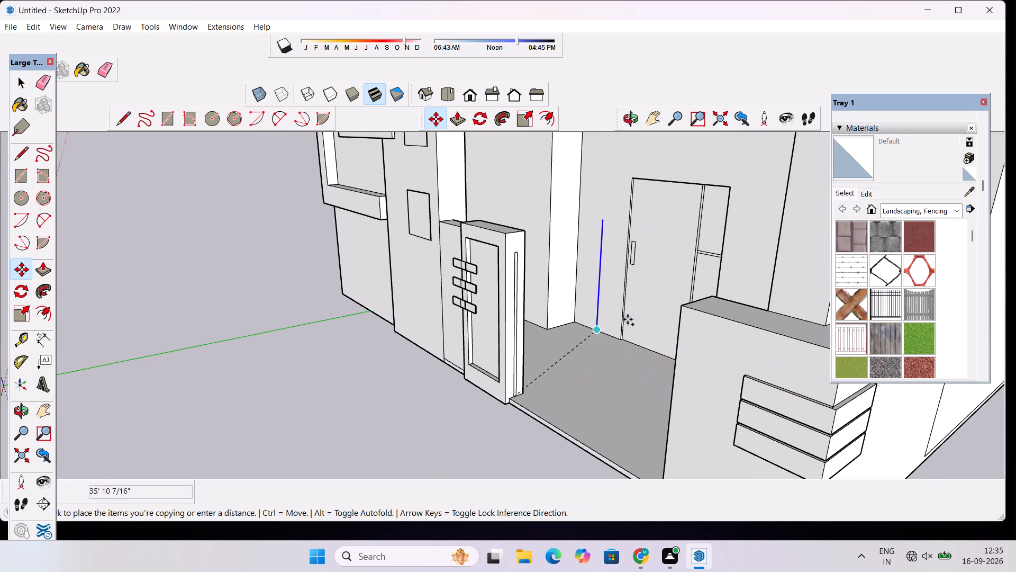
left_click(633, 115)
left_click_drag(536, 276, 797, 294)
scroll(651, 355, "up", 4)
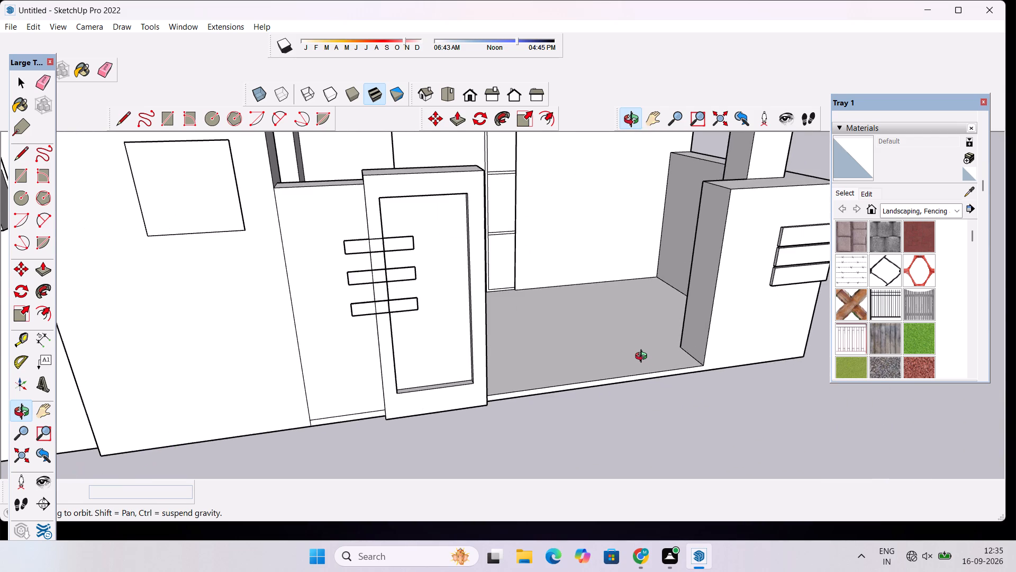
scroll(638, 359, "up", 1)
left_click_drag(636, 354, 510, 359, "shift")
key("m")
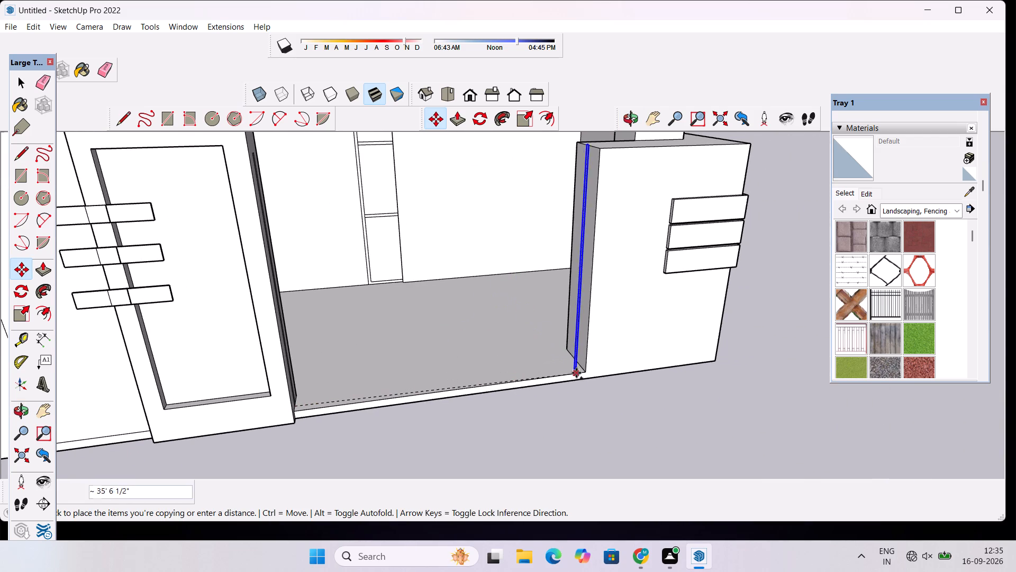
scroll(578, 363, "up", 4)
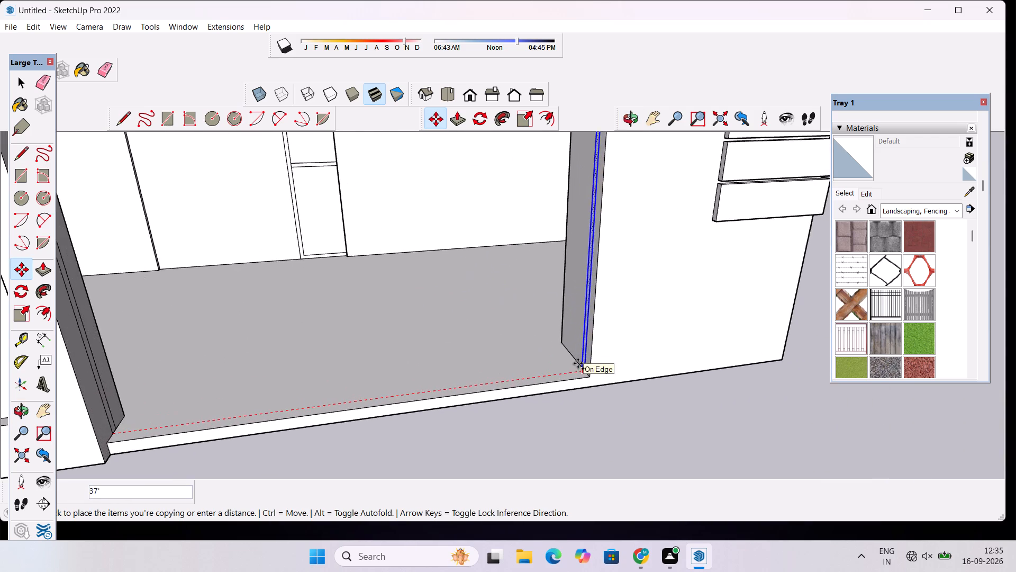
scroll(578, 363, "up", 3)
left_click(578, 363)
key("space")
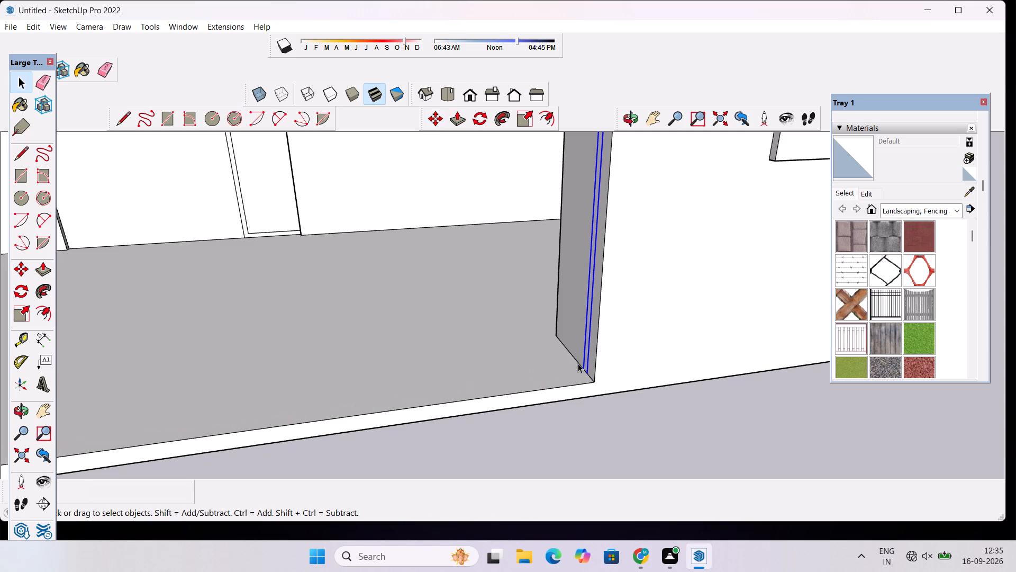
Push/Pull the copied strip 37' across the entrance opening to the framed pillar, forming a thin gate panel.
scroll(578, 363, "down", 4)
left_click(632, 113)
left_click_drag(558, 230, 662, 245)
key("space")
left_click(727, 347)
scroll(628, 290, "up", 3)
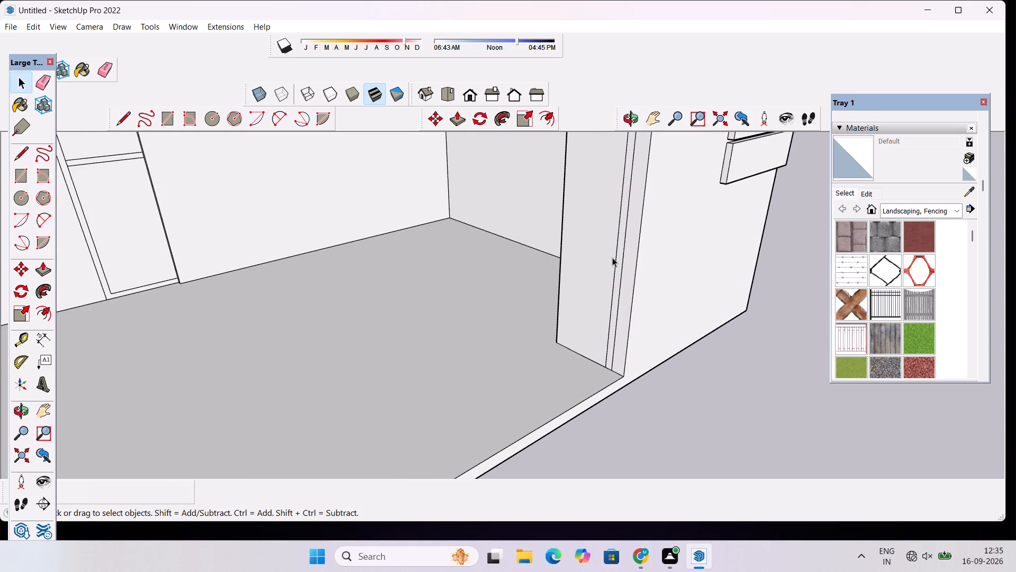
scroll(612, 262, "up", 4)
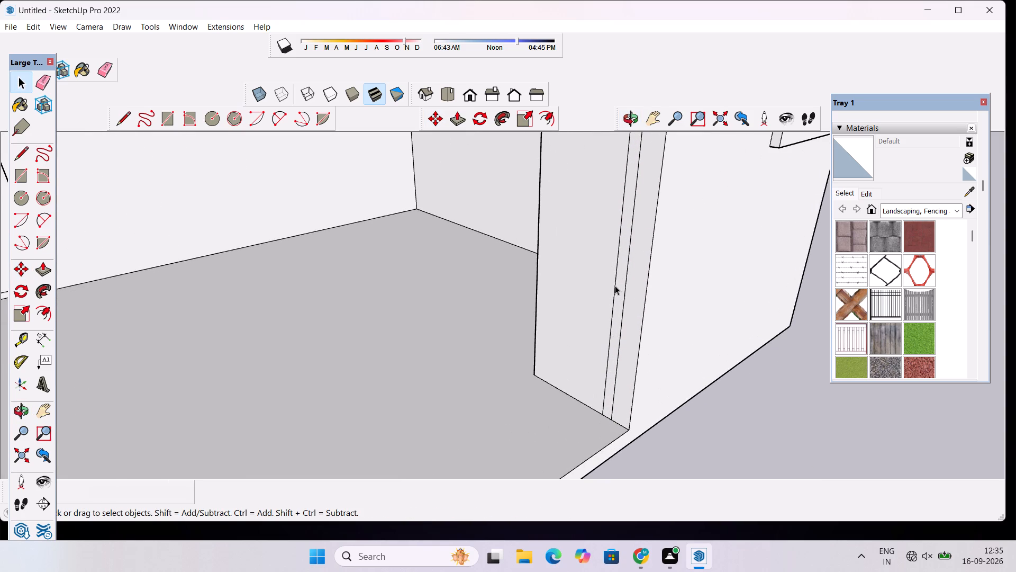
key("p")
left_click(619, 294)
scroll(594, 302, "down", 14)
scroll(557, 318, "up", 4)
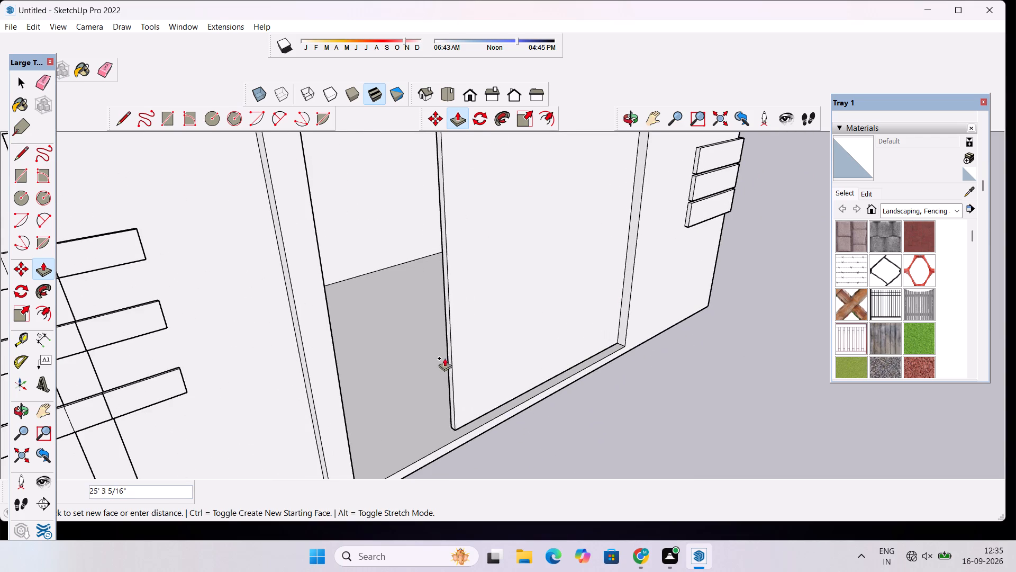
scroll(371, 397, "up", 13)
scroll(256, 365, "up", 4)
scroll(243, 364, "down", 5)
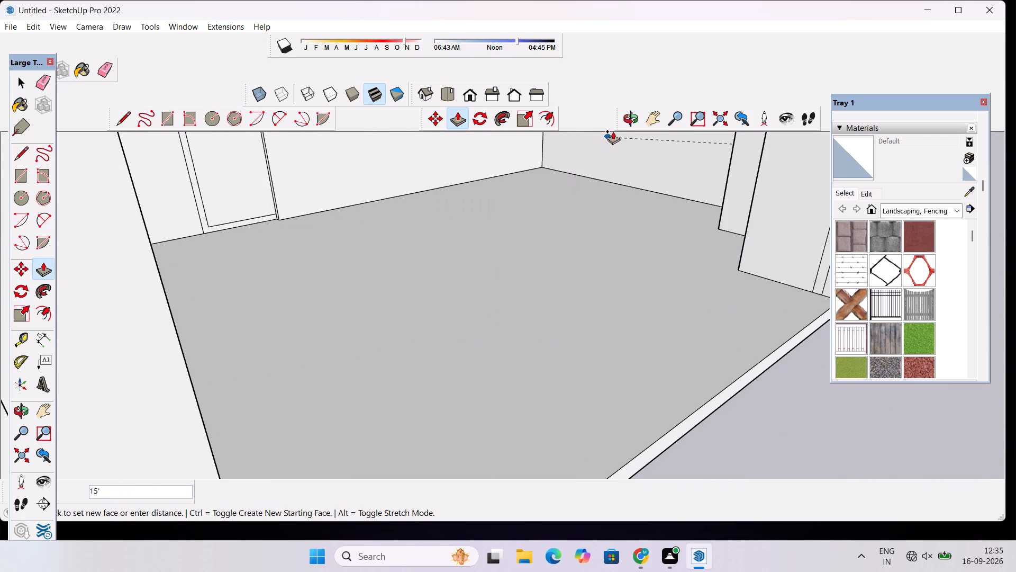
left_click(625, 121)
left_click_drag(620, 254, 469, 266)
scroll(469, 255, "down", 9)
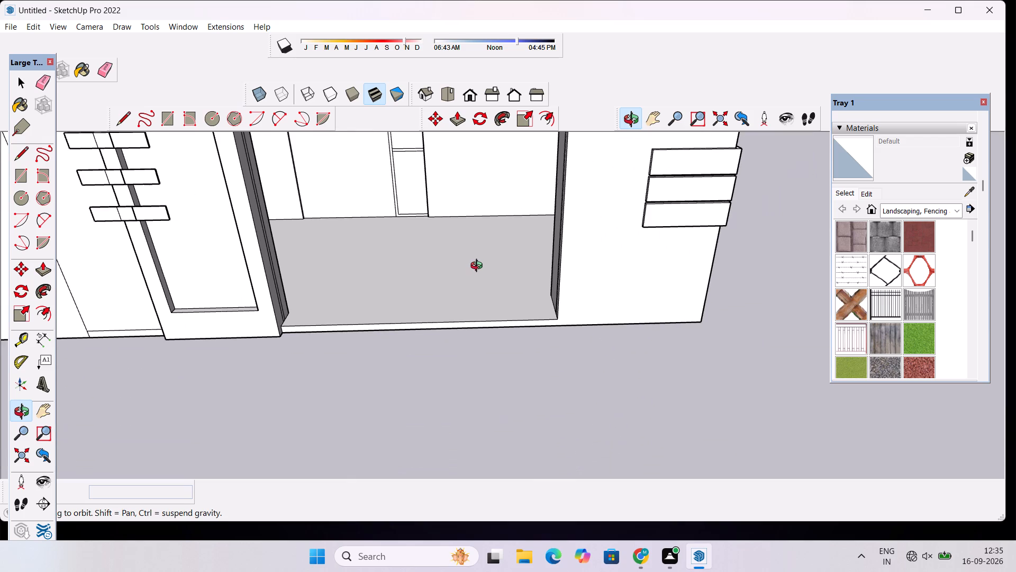
key("semicolon")
key("p")
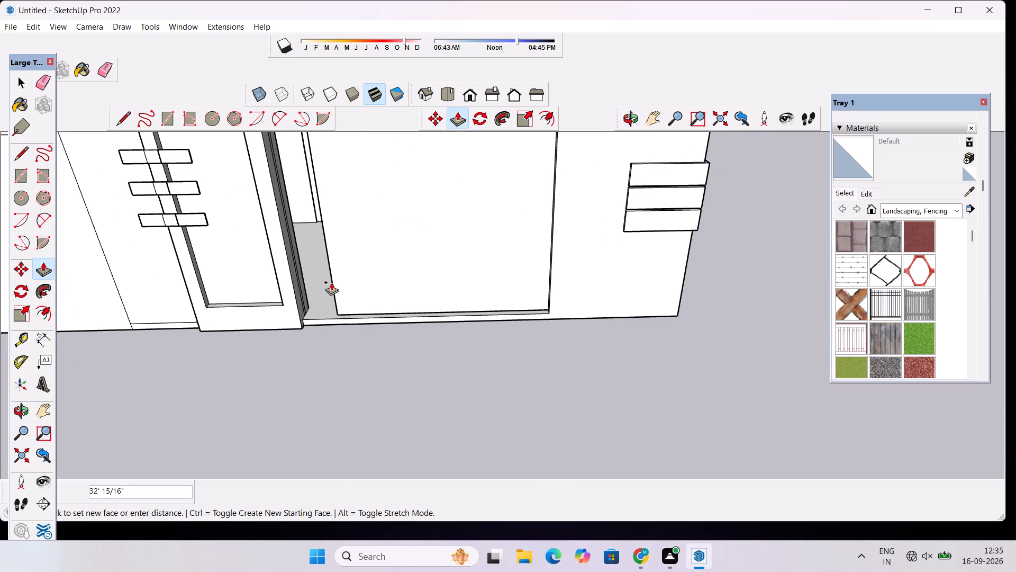
scroll(315, 292, "up", 13)
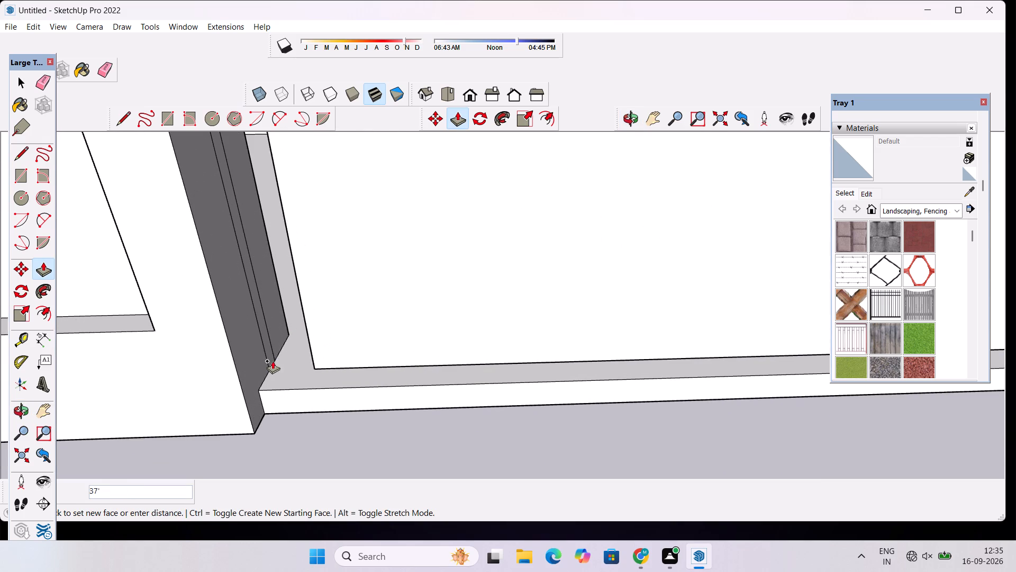
left_click(269, 367)
scroll(270, 362, "down", 15)
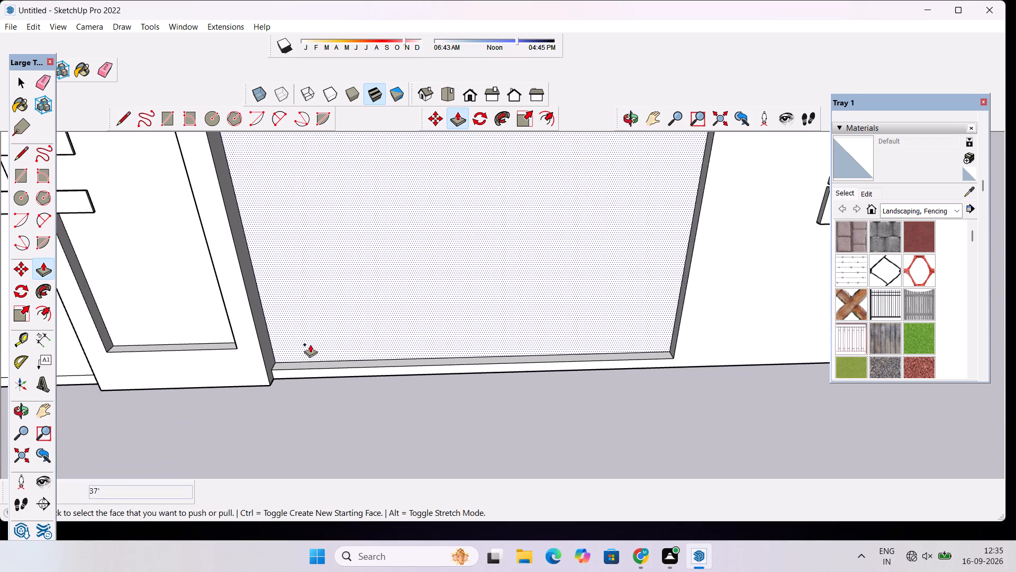
key("space")
Draw a narrow vertical rectangle about 1' 7" wide and 29' high down the middle of the gate panel's front face.
scroll(316, 337, "down", 14)
left_click(633, 119)
left_click_drag(553, 301, 551, 290)
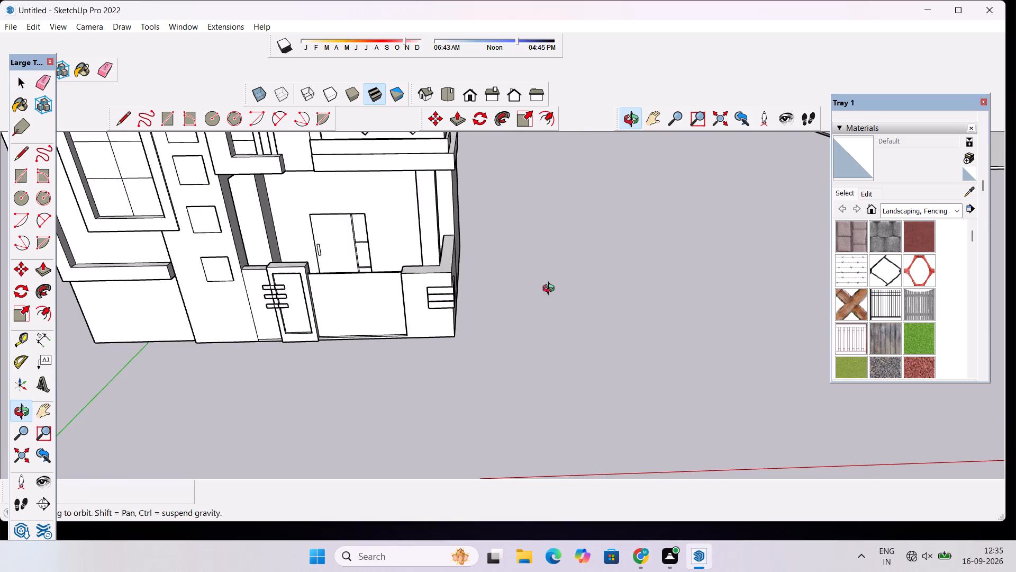
left_click_drag(551, 290, 551, 228)
scroll(418, 289, "down", 5)
scroll(360, 357, "up", 6)
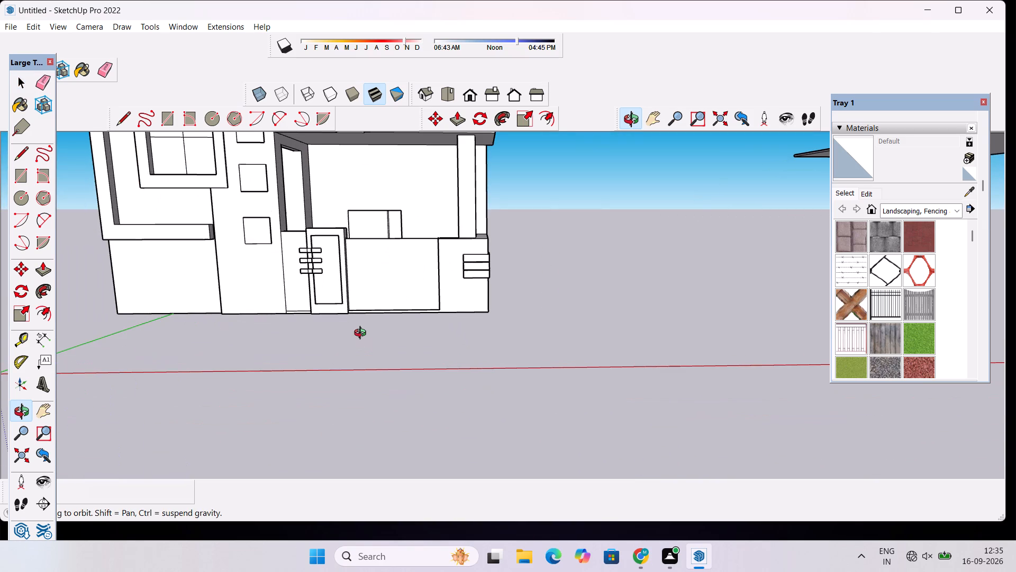
left_click_drag(380, 341, 414, 345, "shift")
scroll(420, 327, "up", 5, "shift")
left_click_drag(423, 316, 422, 350)
scroll(418, 304, "up", 4)
left_click_drag(418, 335, 418, 350)
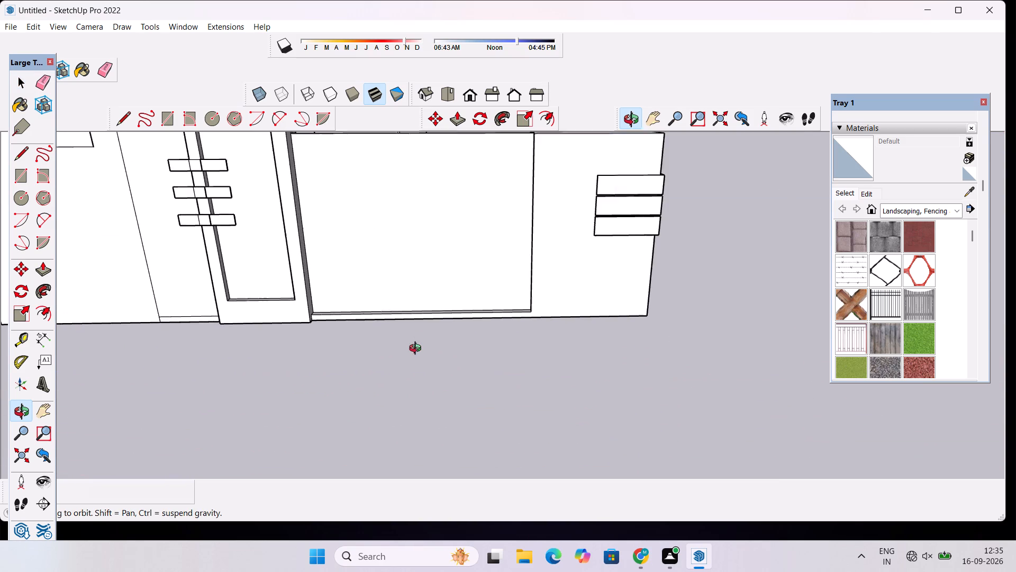
left_click_drag(418, 350, 418, 350)
scroll(416, 313, "up", 4)
left_click_drag(416, 313, 419, 354, "shift")
scroll(419, 354, "down", 3)
left_click_drag(419, 351, 416, 323)
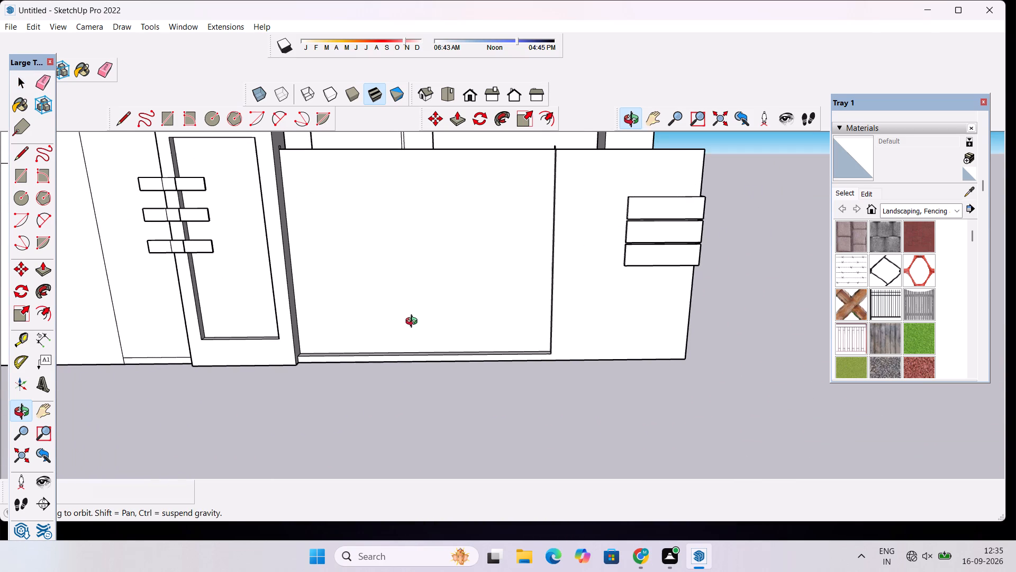
key("r")
scroll(409, 339, "up", 3)
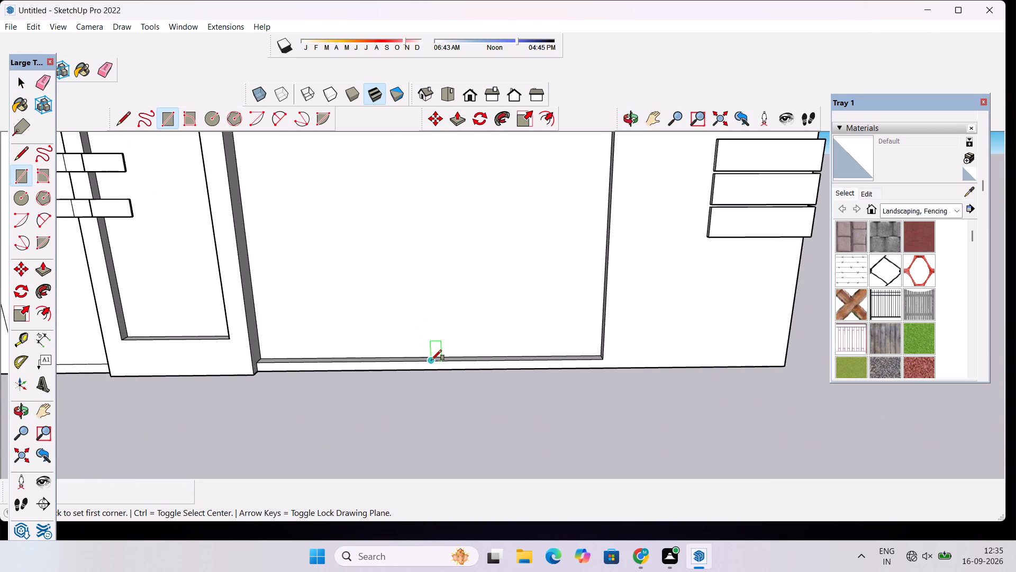
scroll(429, 358, "up", 9)
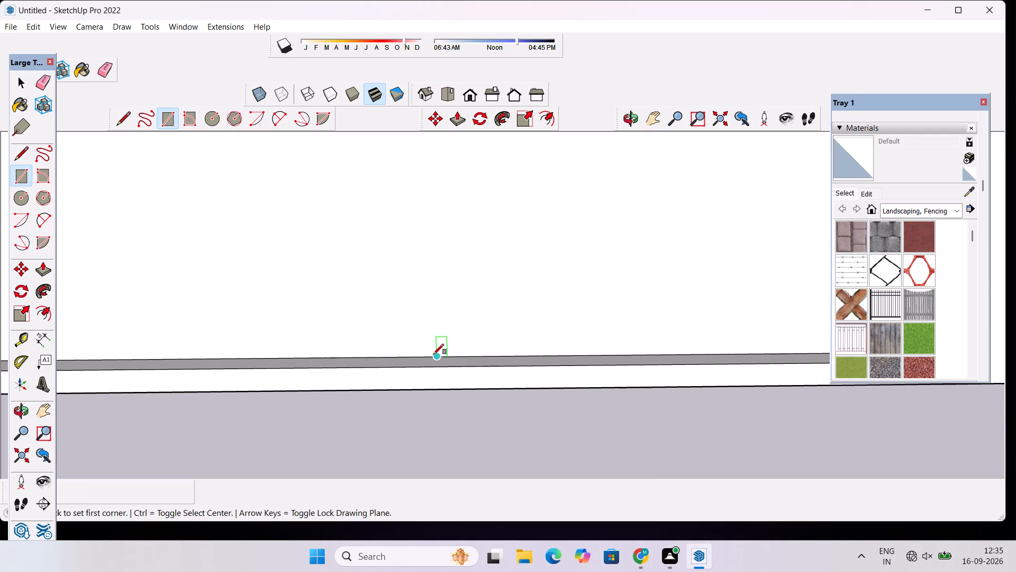
left_click(435, 357)
scroll(433, 315, "down", 20)
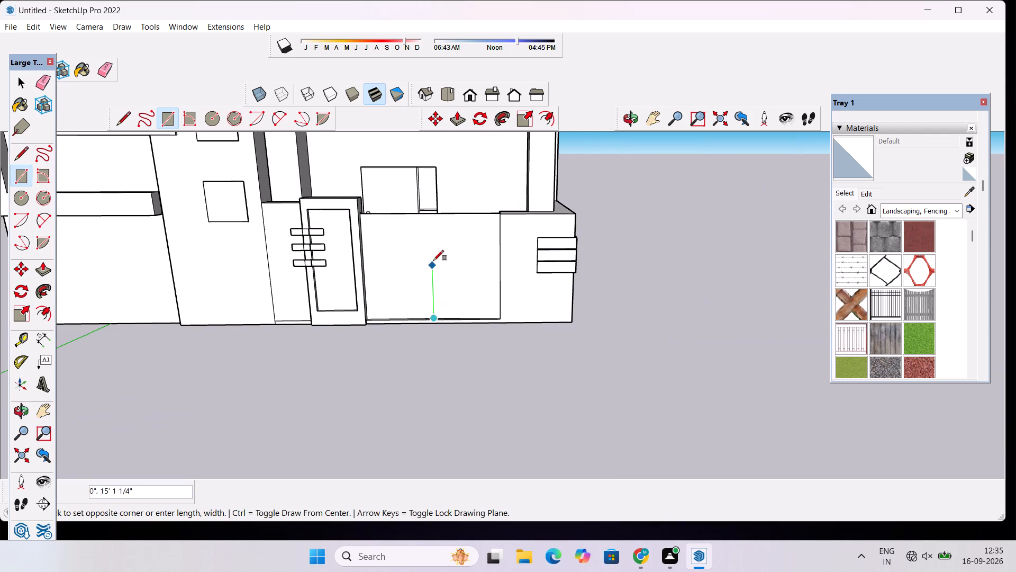
scroll(436, 218, "up", 3)
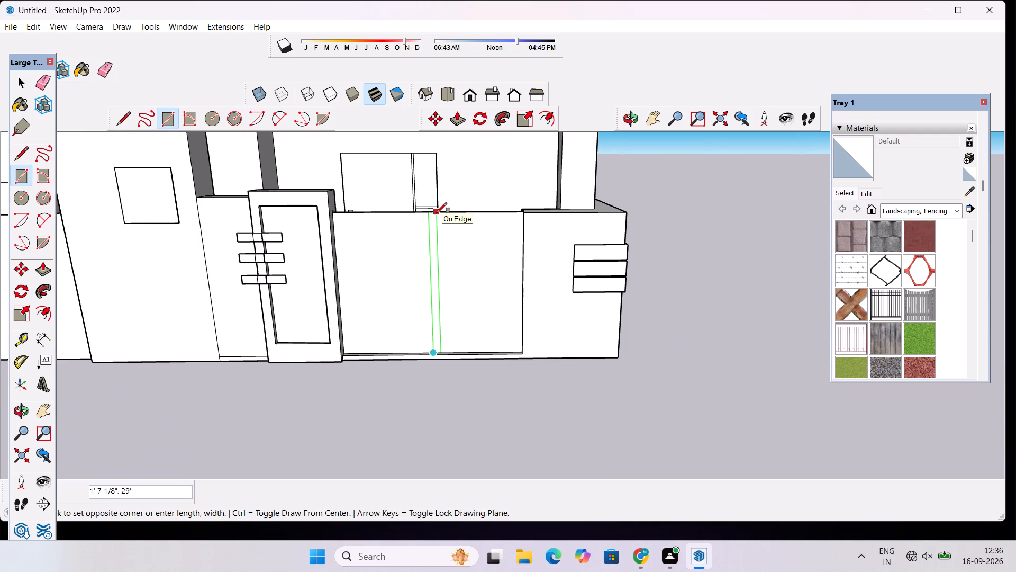
left_click(437, 213)
key("space")
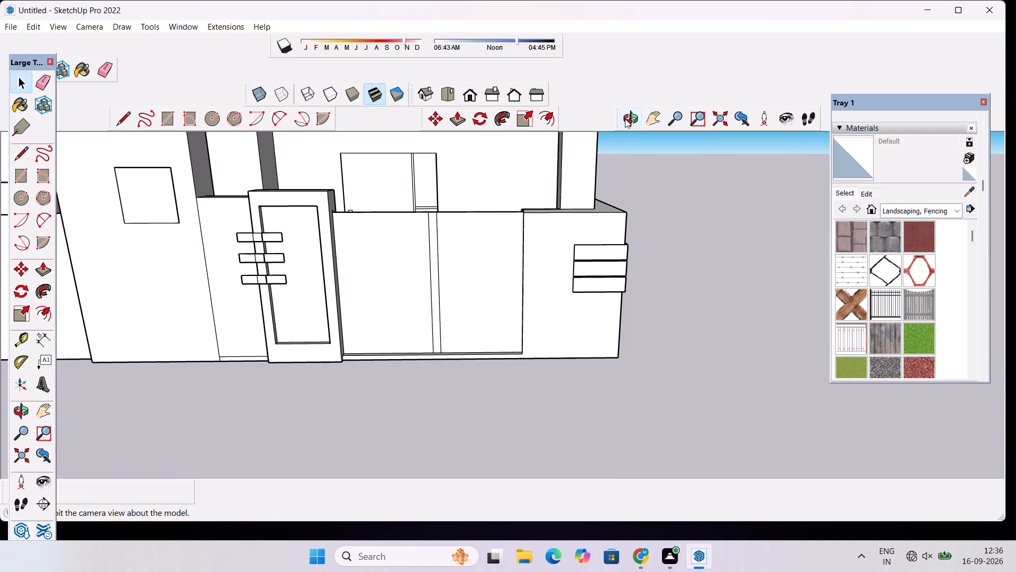
Examine the divided gate panel, the porch's side wall and the whole front elevation from several angles.
left_click(629, 115)
left_click_drag(602, 195, 631, 242)
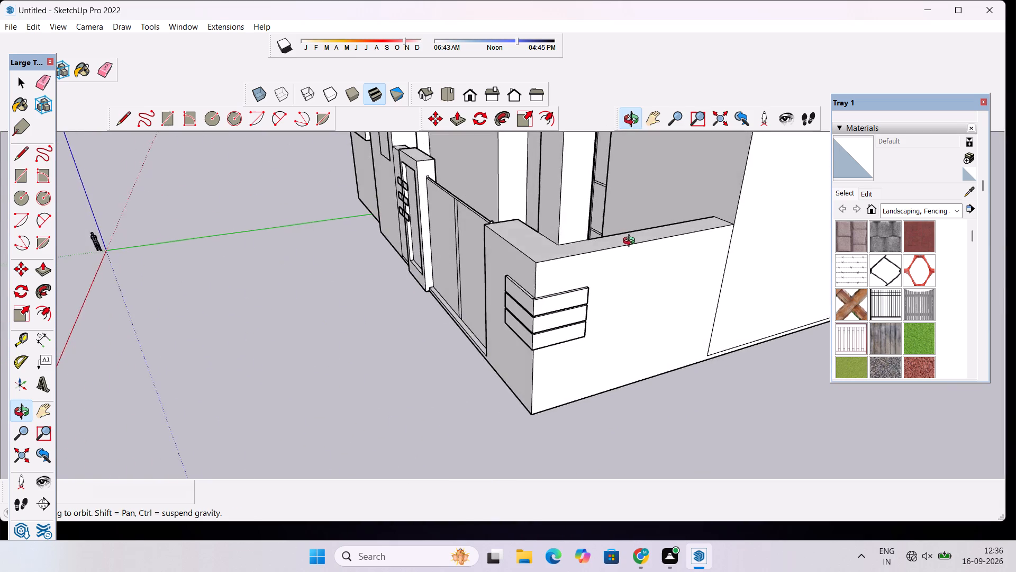
scroll(631, 241, "down", 12)
left_click_drag(585, 263, 790, 173)
left_click_drag(400, 344, 588, 367)
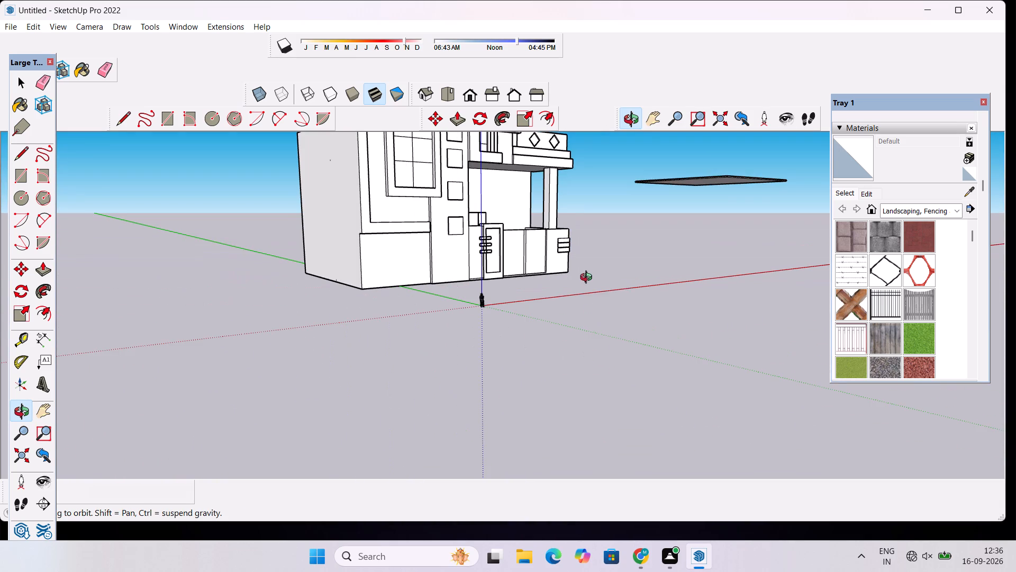
scroll(574, 273, "up", 5)
left_click_drag(549, 292, 492, 335)
scroll(488, 299, "up", 3)
left_click_drag(520, 287, 465, 311)
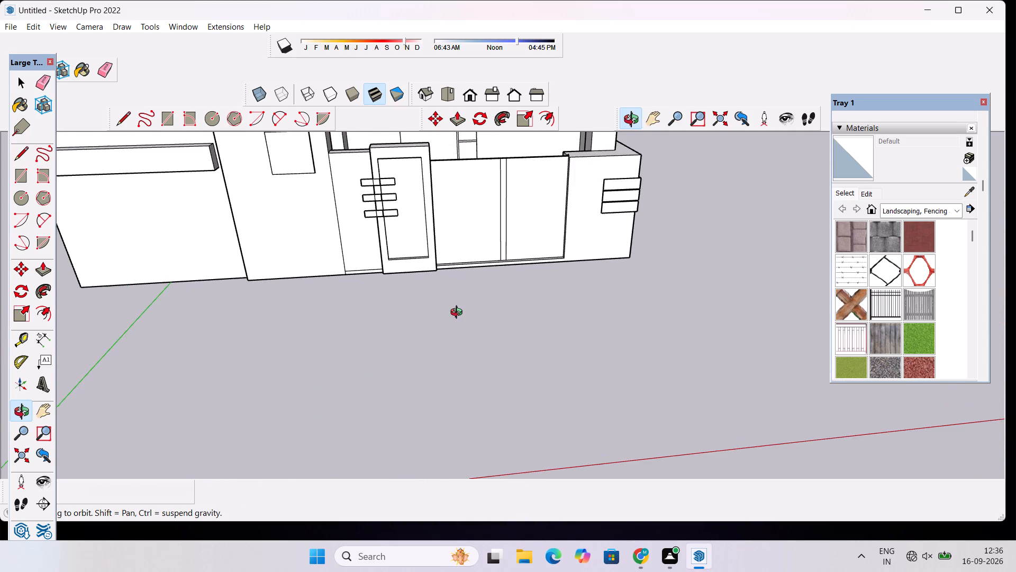
scroll(459, 314, "down", 1)
left_click_drag(485, 285, 421, 321, "shift")
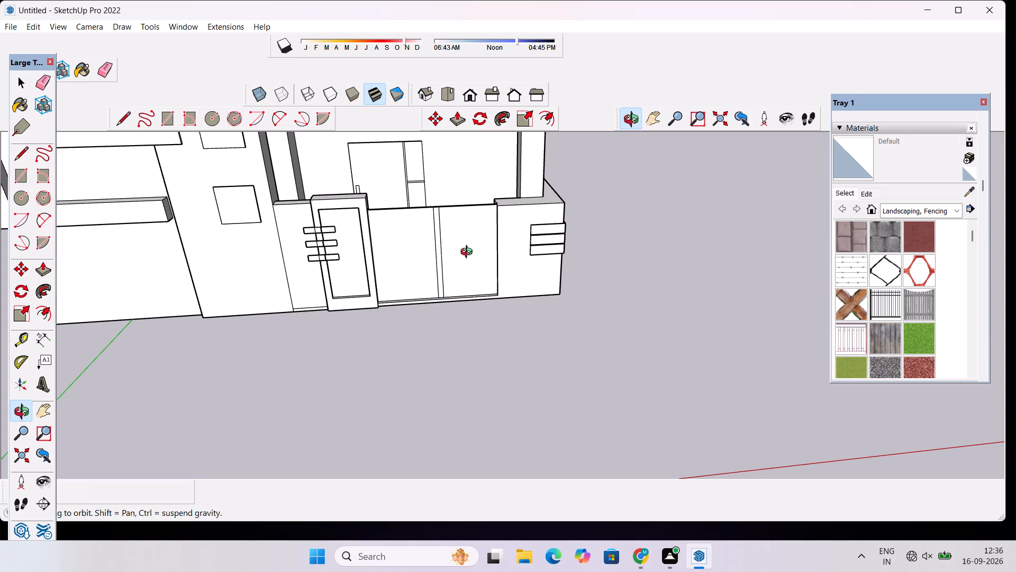
scroll(478, 267, "down", 7)
left_click_drag(489, 363, 471, 278)
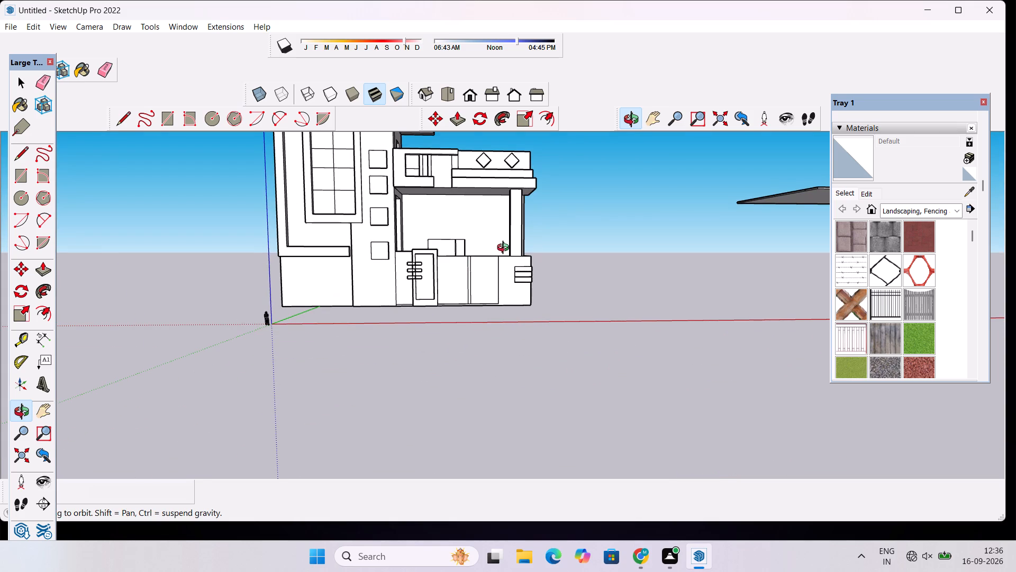
scroll(492, 211, "down", 4)
left_click_drag(485, 291, 497, 373)
scroll(492, 229, "up", 4)
left_click_drag(756, 348, 646, 284)
left_click_drag(464, 287, 523, 310)
left_click_drag(502, 261, 589, 348)
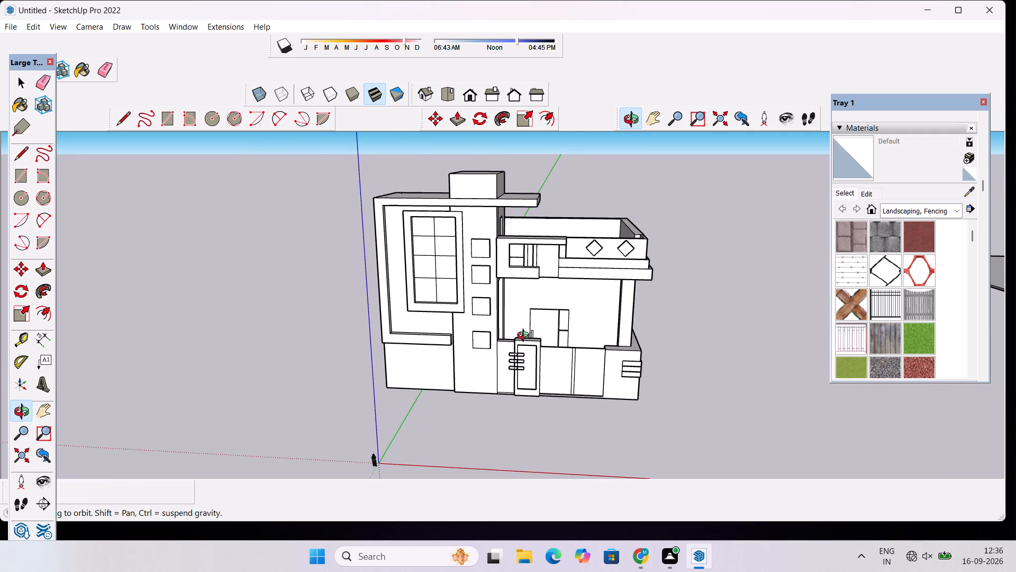
scroll(525, 337, "down", 1)
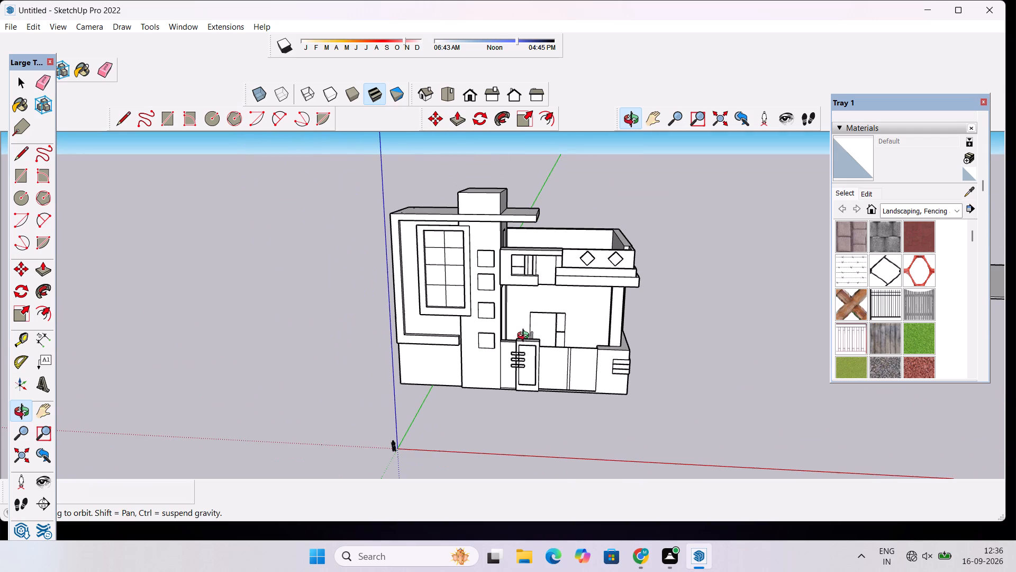
scroll(522, 339, "down", 1)
left_click_drag(513, 363, 593, 357)
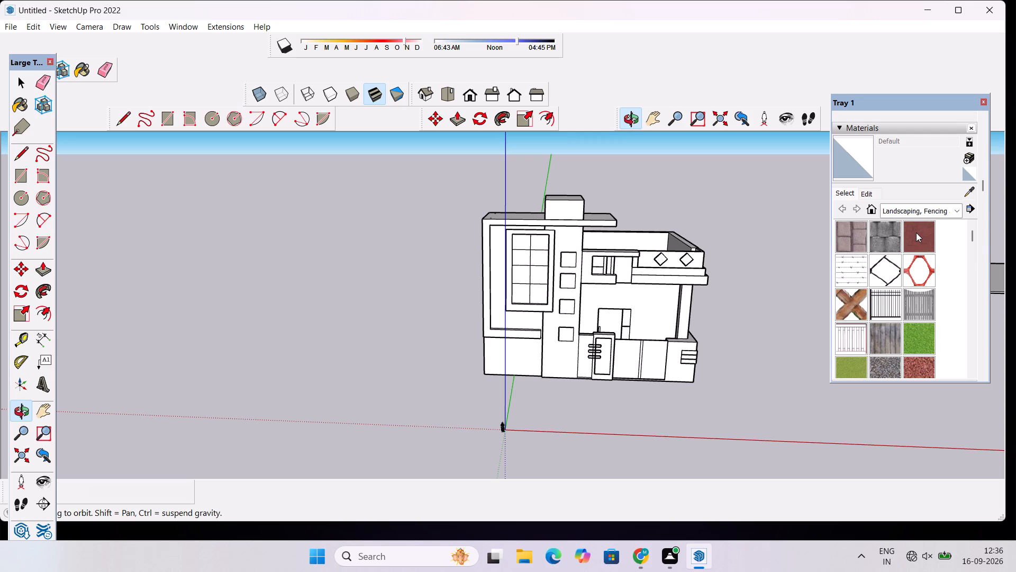
Paint both gate leaves with Cladding Siding Tan from the Brick, Cladding and Siding materials, leaving the central strip unpainted.
left_click(956, 208)
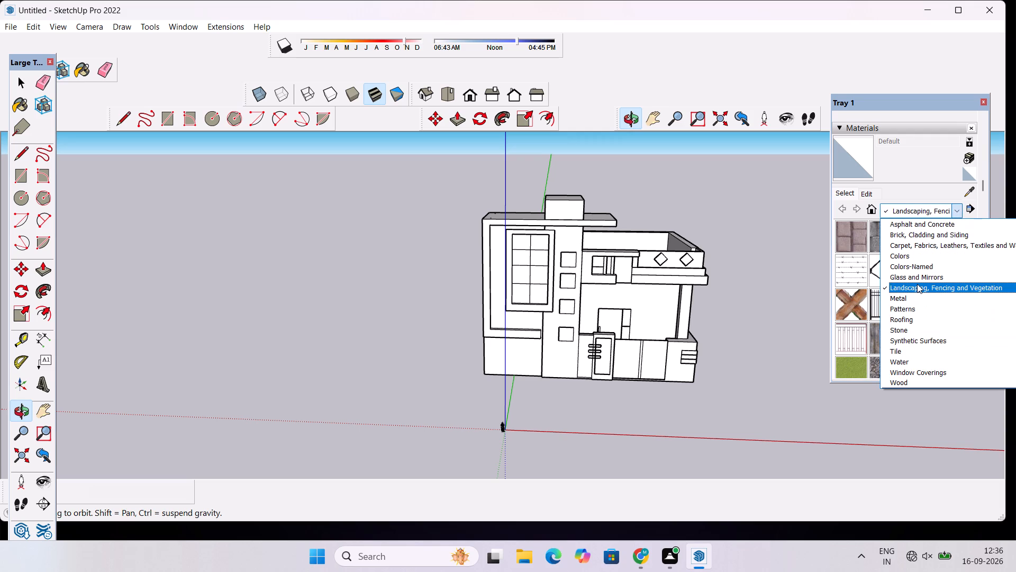
scroll(917, 284, "down", 2)
left_click(922, 231)
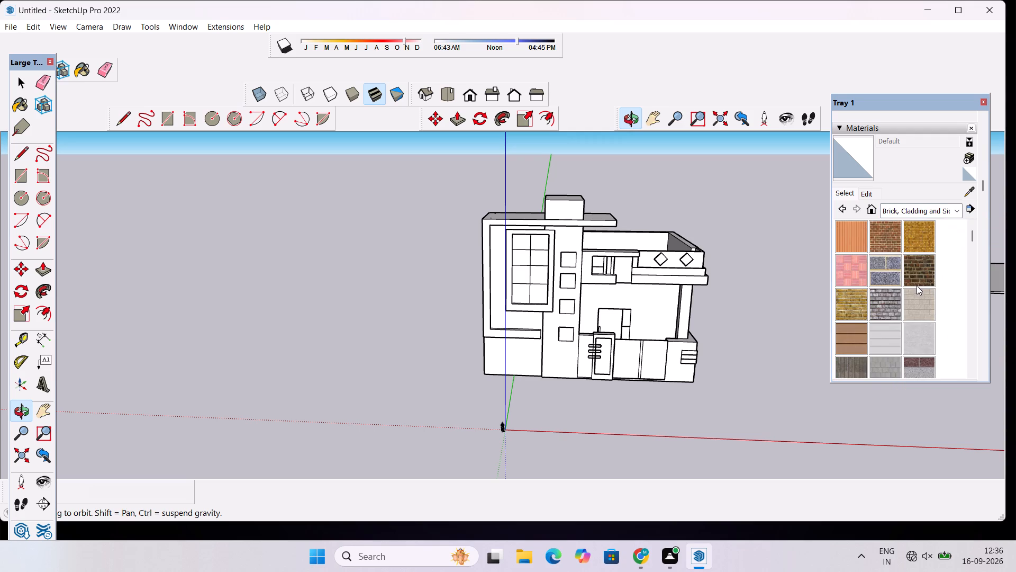
scroll(902, 319, "down", 3)
scroll(884, 297, "up", 2)
left_click(843, 275)
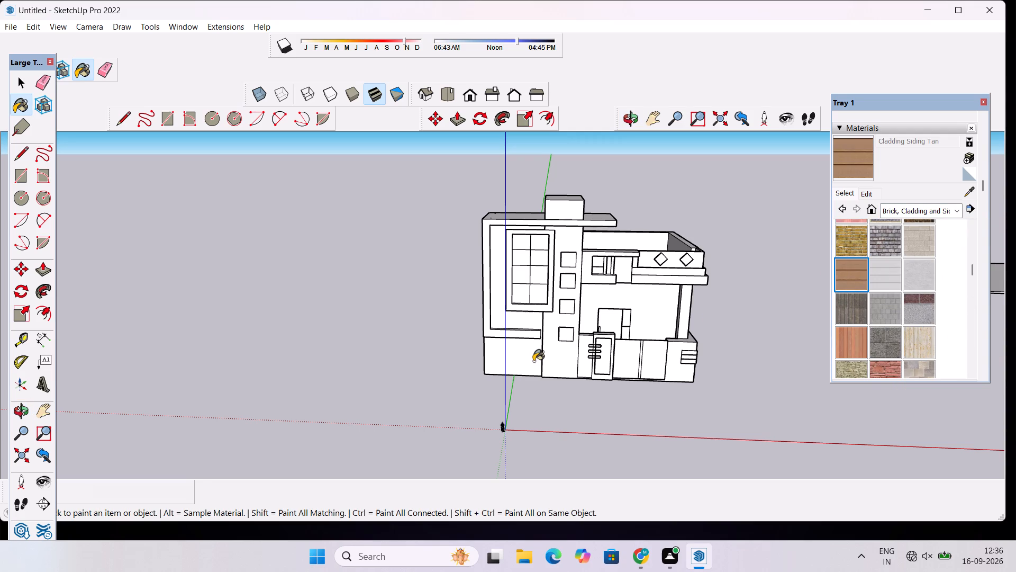
scroll(523, 344, "down", 2)
scroll(648, 374, "up", 4)
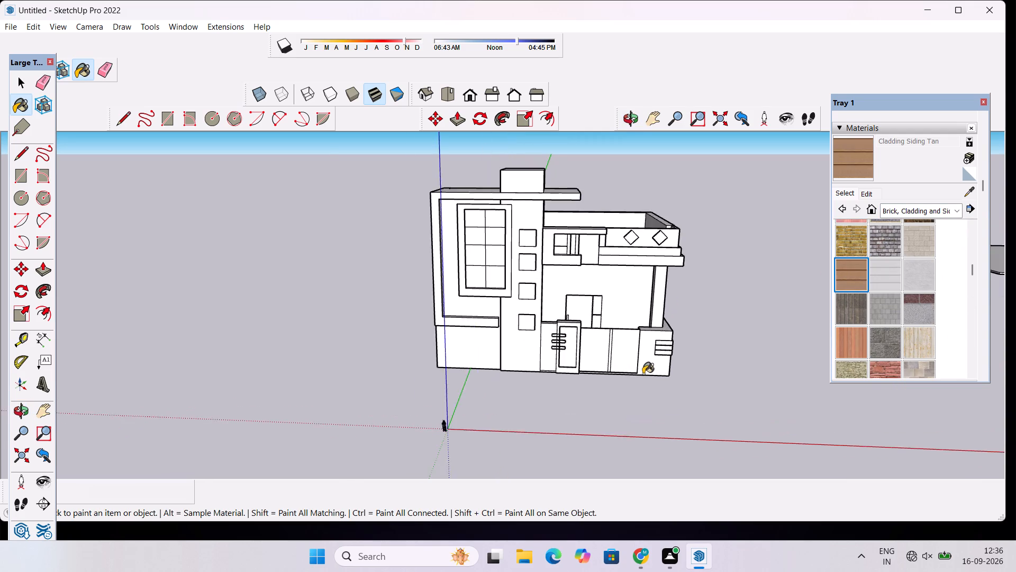
scroll(643, 374, "up", 2)
left_click(625, 348)
left_click(574, 340)
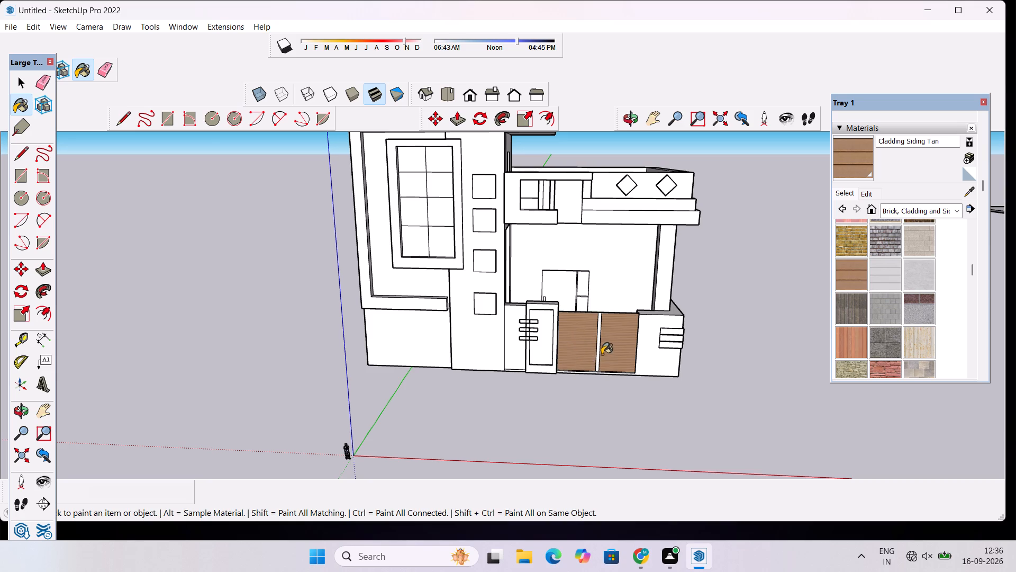
scroll(604, 354, "up", 16)
scroll(606, 352, "down", 15)
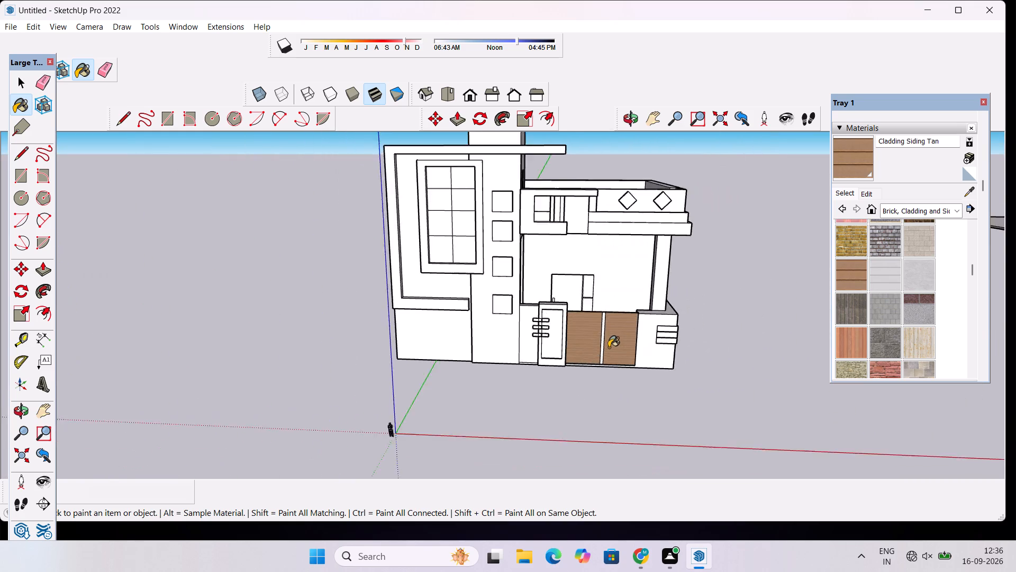
scroll(609, 347, "down", 10)
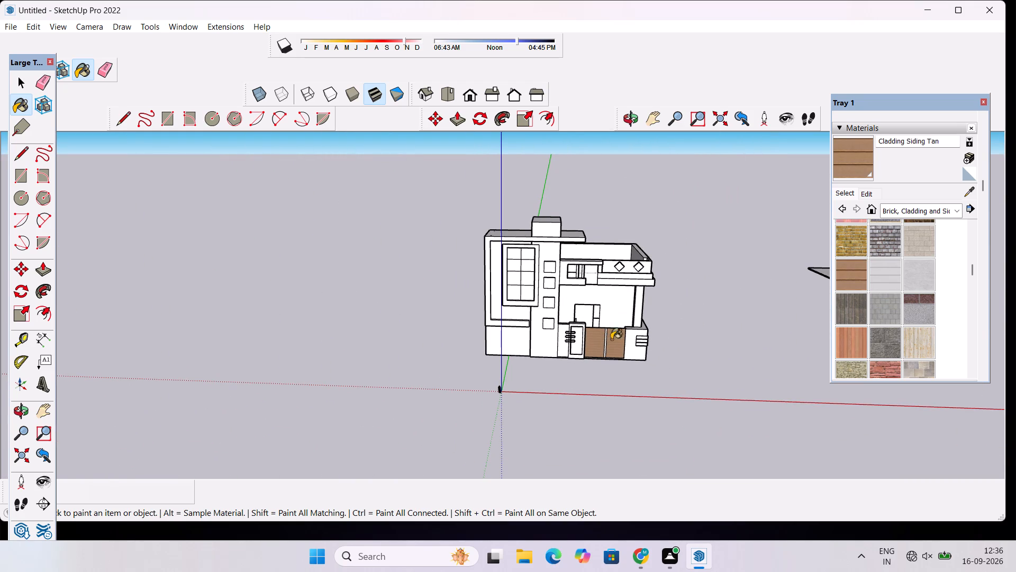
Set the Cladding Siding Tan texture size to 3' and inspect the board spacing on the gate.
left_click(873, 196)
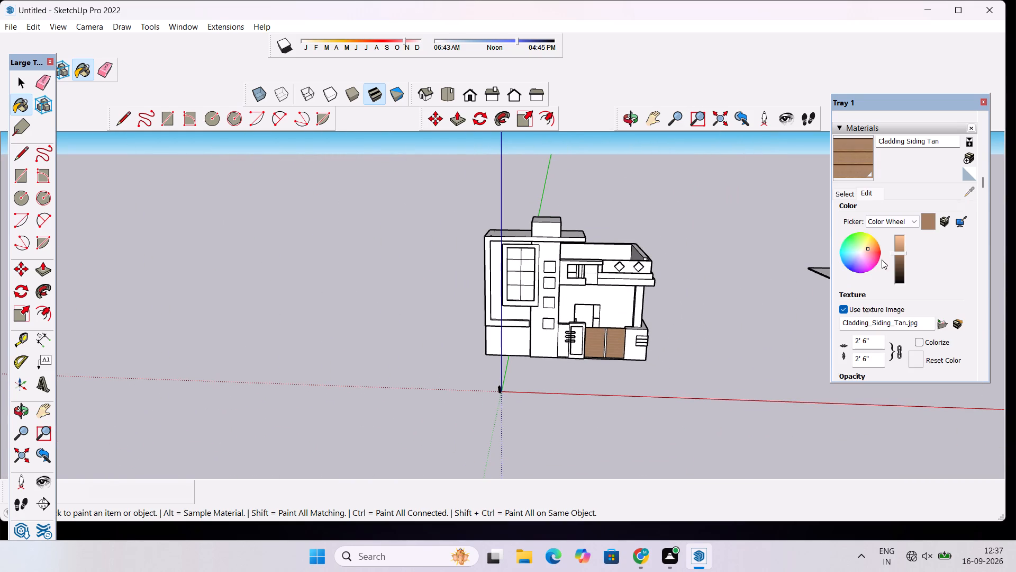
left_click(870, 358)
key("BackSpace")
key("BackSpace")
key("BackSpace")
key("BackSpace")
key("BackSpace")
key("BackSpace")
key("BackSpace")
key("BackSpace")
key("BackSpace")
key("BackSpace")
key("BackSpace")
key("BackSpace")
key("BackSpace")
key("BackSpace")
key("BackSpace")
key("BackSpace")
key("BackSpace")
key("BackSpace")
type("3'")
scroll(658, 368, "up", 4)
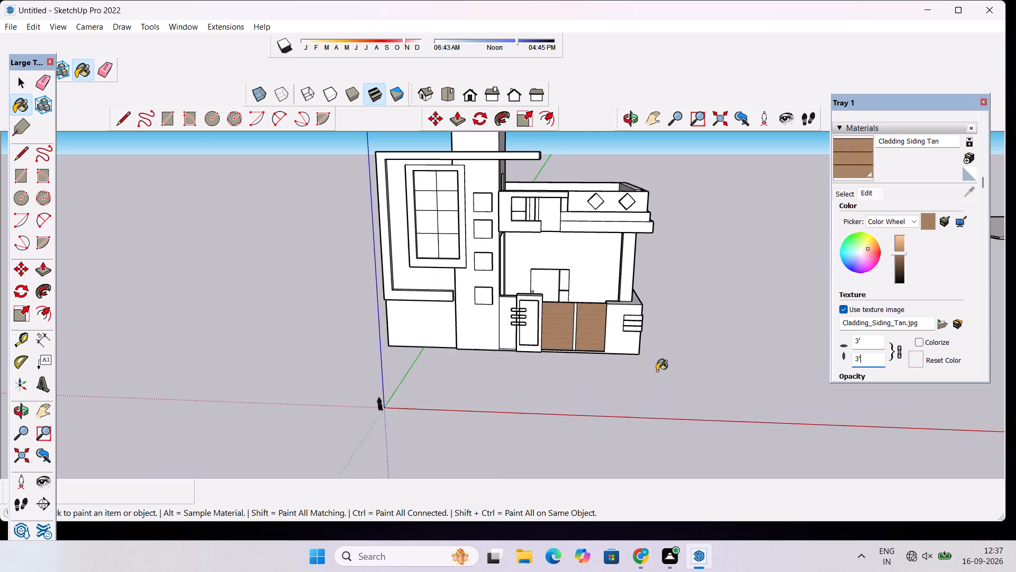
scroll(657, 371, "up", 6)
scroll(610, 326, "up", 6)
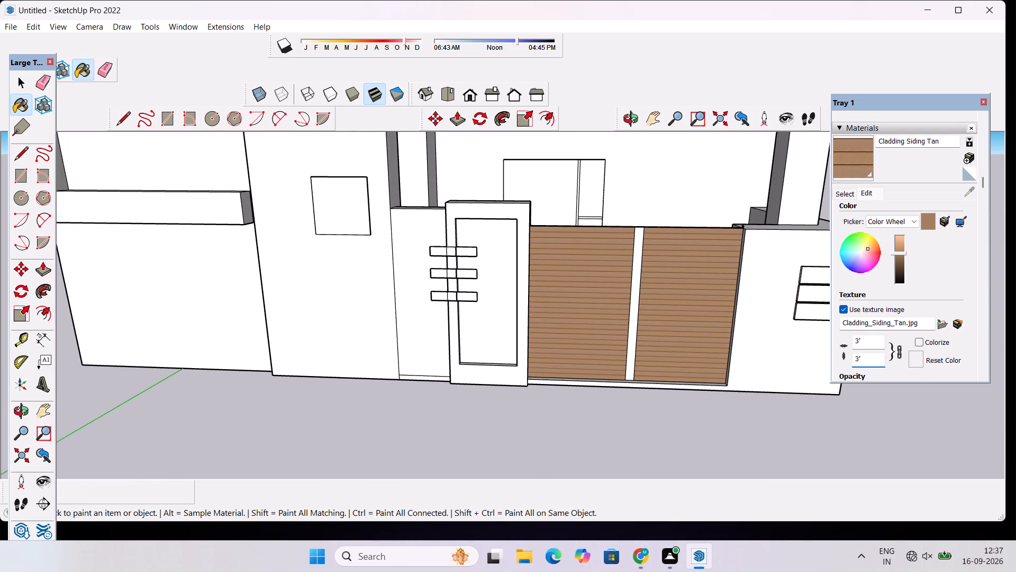
Set the Cladding Siding Tan texture size to 10'.
key("BackSpace")
key("BackSpace")
key("BackSpace")
key("BackSpace")
key("BackSpace")
key("BackSpace")
key("BackSpace")
key("BackSpace")
key("BackSpace")
key("BackSpace")
key("BackSpace")
key("BackSpace")
key("BackSpace")
key("BackSpace")
key("BackSpace")
key("BackSpace")
key("BackSpace")
key("BackSpace")
key("BackSpace")
key("BackSpace")
key("1")
key("0")
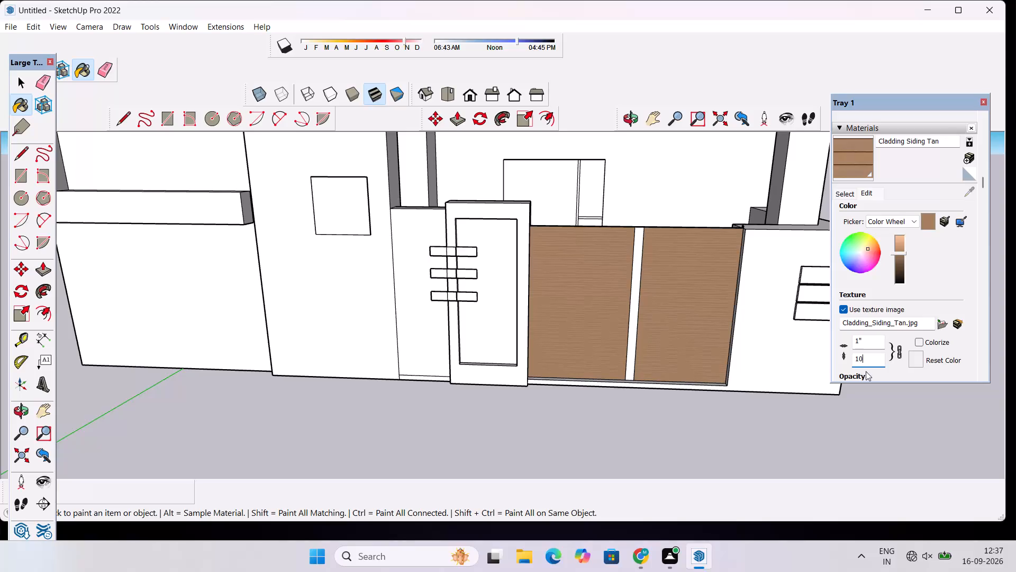
key("apostrophe")
scroll(641, 354, "down", 11)
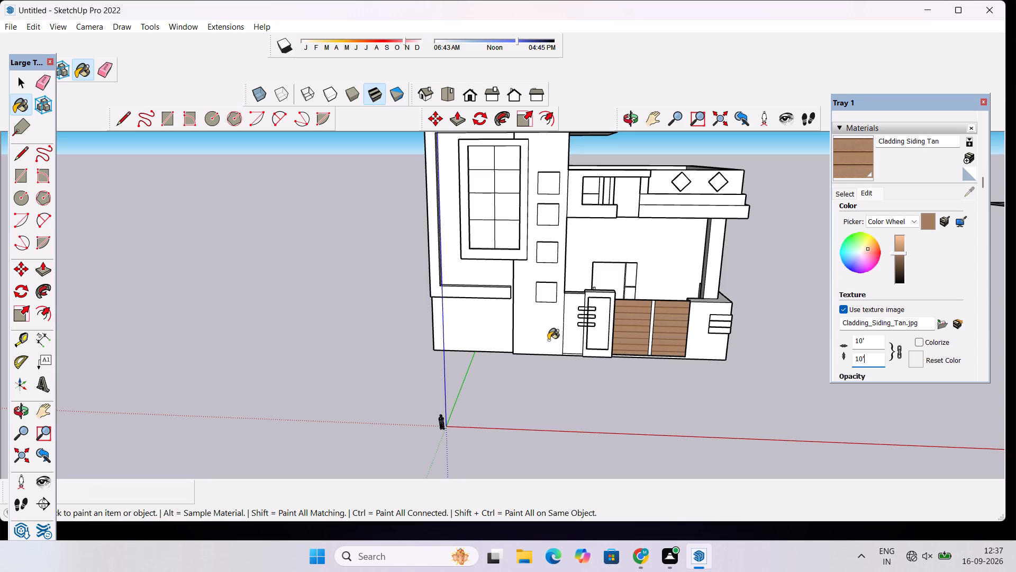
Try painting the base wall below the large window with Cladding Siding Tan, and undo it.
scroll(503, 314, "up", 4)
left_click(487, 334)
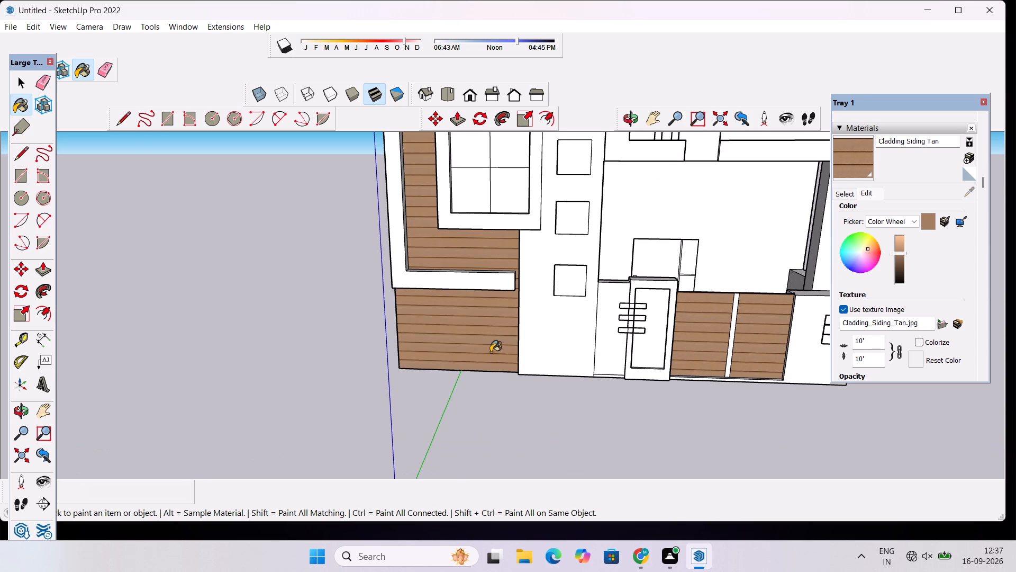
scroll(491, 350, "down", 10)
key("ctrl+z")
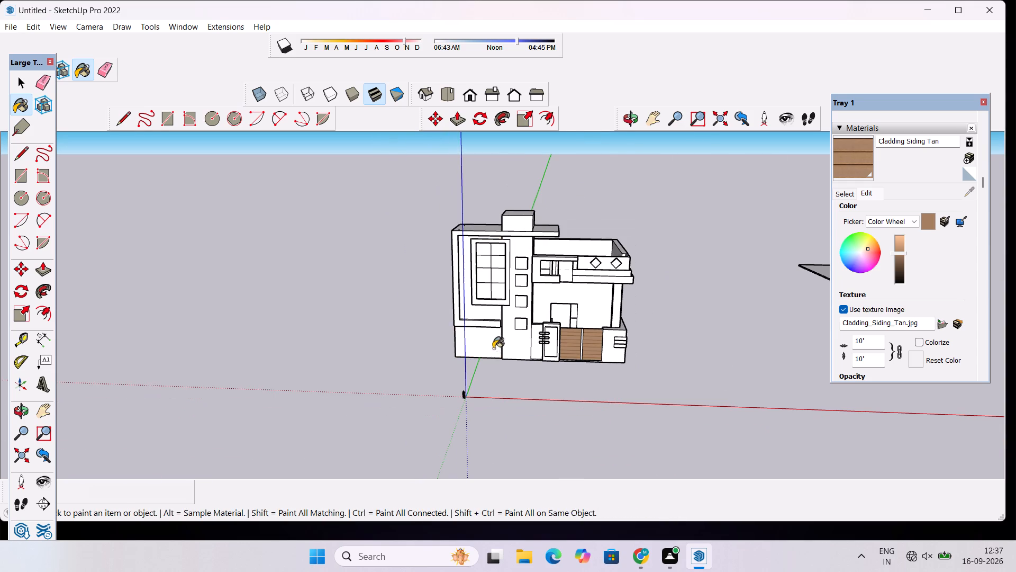
Examine the house's side wall and front elevation from a low viewpoint.
left_click(628, 124)
left_click_drag(474, 319, 492, 320)
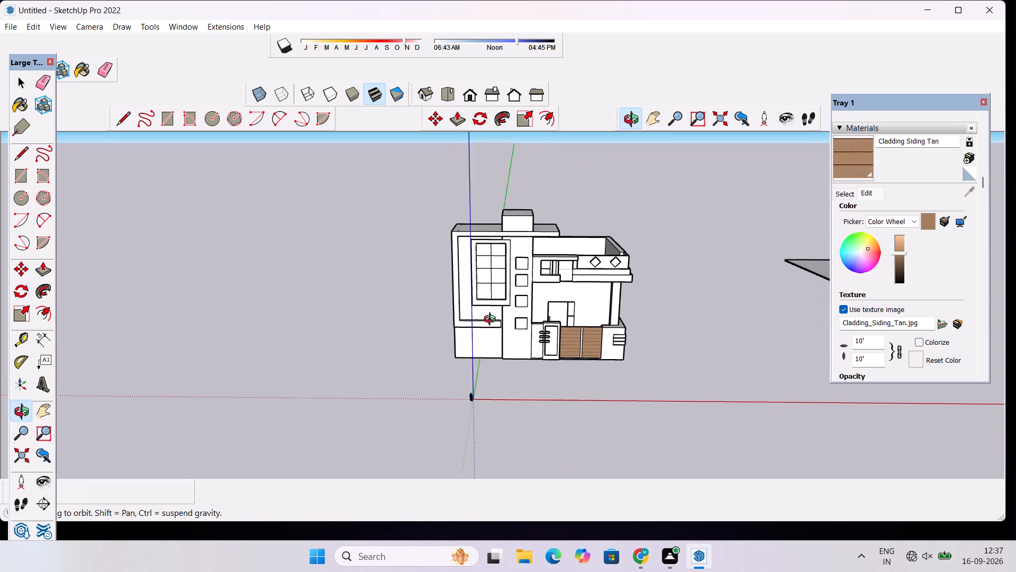
left_click_drag(492, 320, 527, 267)
scroll(513, 306, "up", 9)
left_click_drag(372, 369, 596, 337)
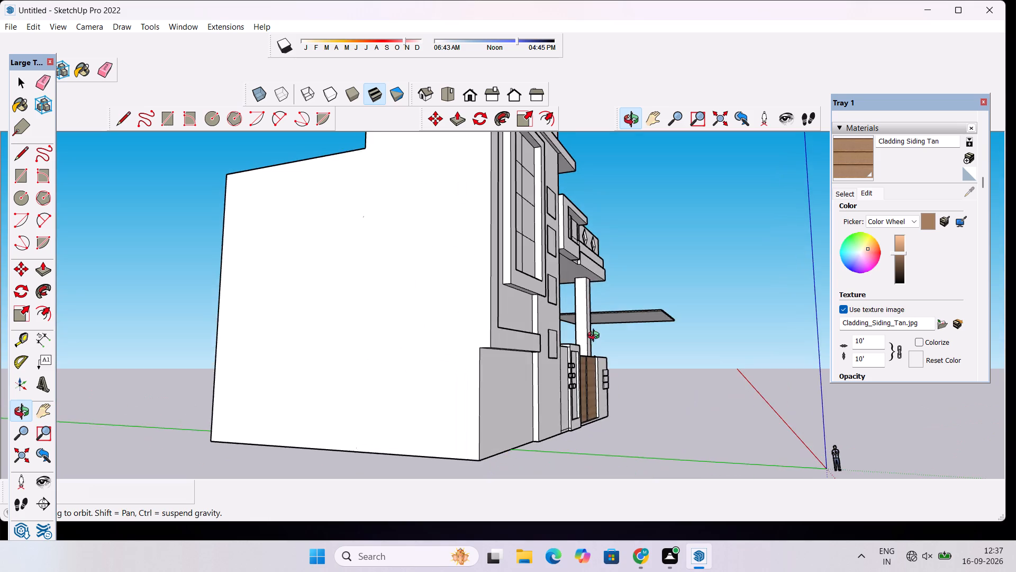
left_click_drag(596, 337, 476, 343)
scroll(477, 320, "down", 4)
left_click_drag(576, 298, 573, 305)
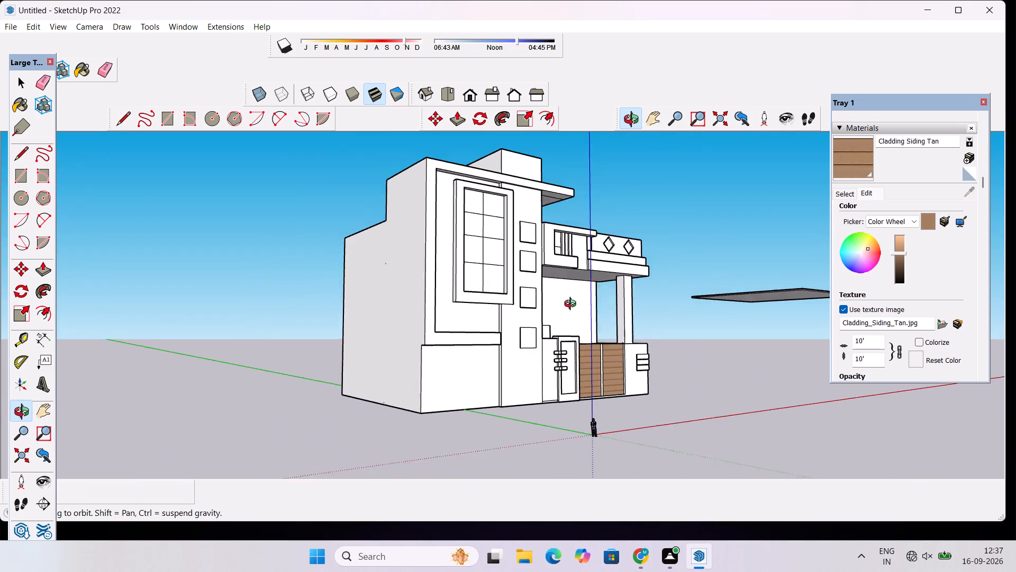
Push/Pull the end face of the horizontal band below the large window about 1' 2" to the adjoining wall's vertical edge.
left_click_drag(573, 305, 532, 313)
scroll(523, 316, "down", 5)
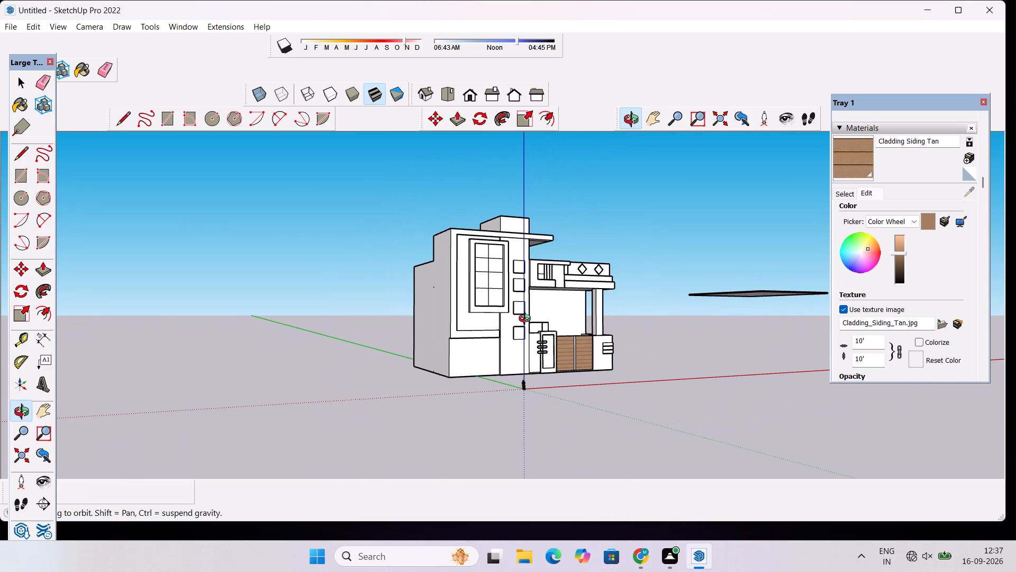
left_click_drag(524, 323, 454, 369, "shift")
scroll(453, 400, "up", 4)
left_click_drag(493, 360, 413, 378)
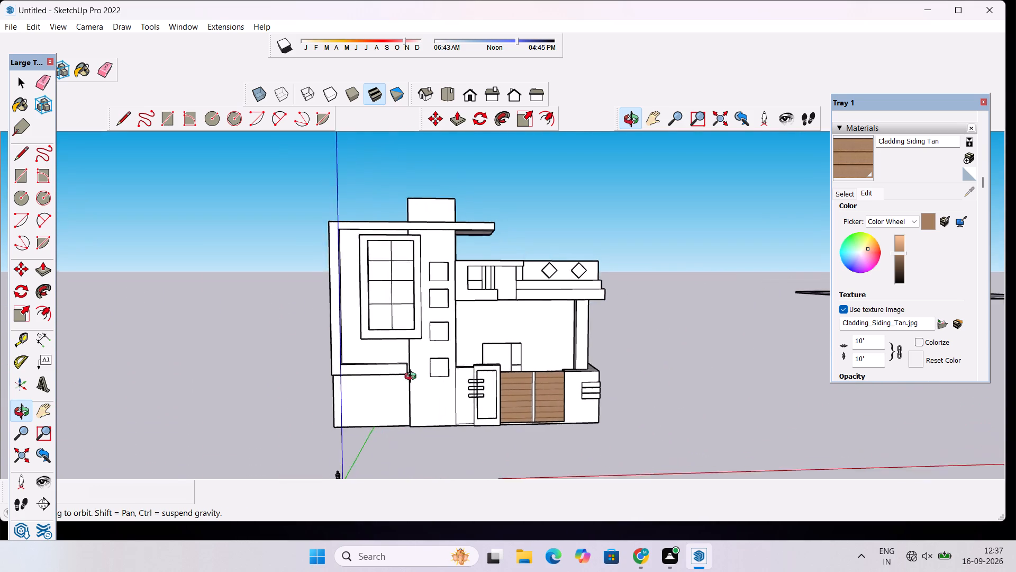
left_click_drag(413, 378, 403, 380)
left_click_drag(441, 403, 429, 428)
left_click_drag(385, 421, 460, 332)
scroll(406, 369, "up", 5)
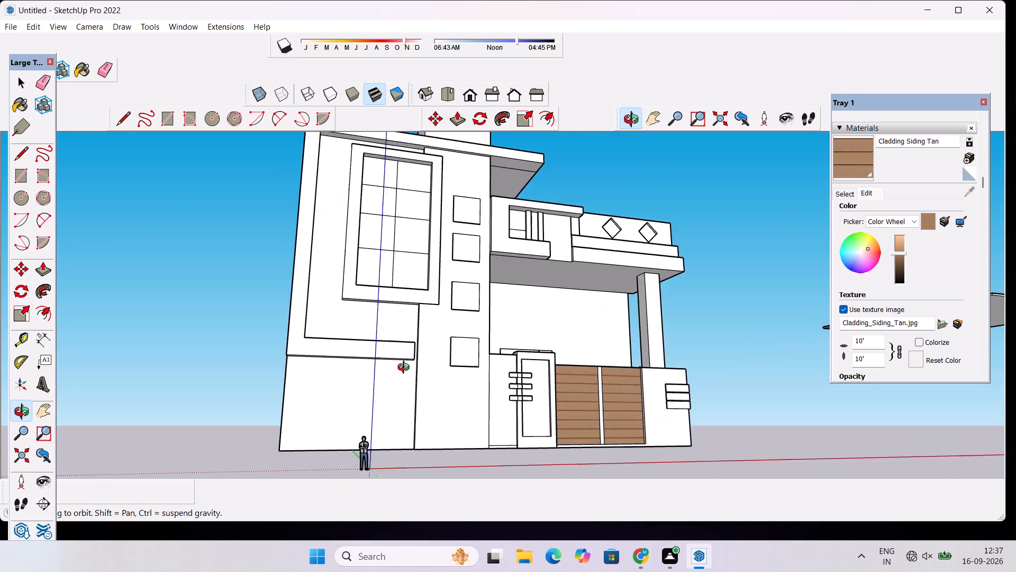
scroll(406, 369, "up", 18)
left_click_drag(457, 359, 412, 391)
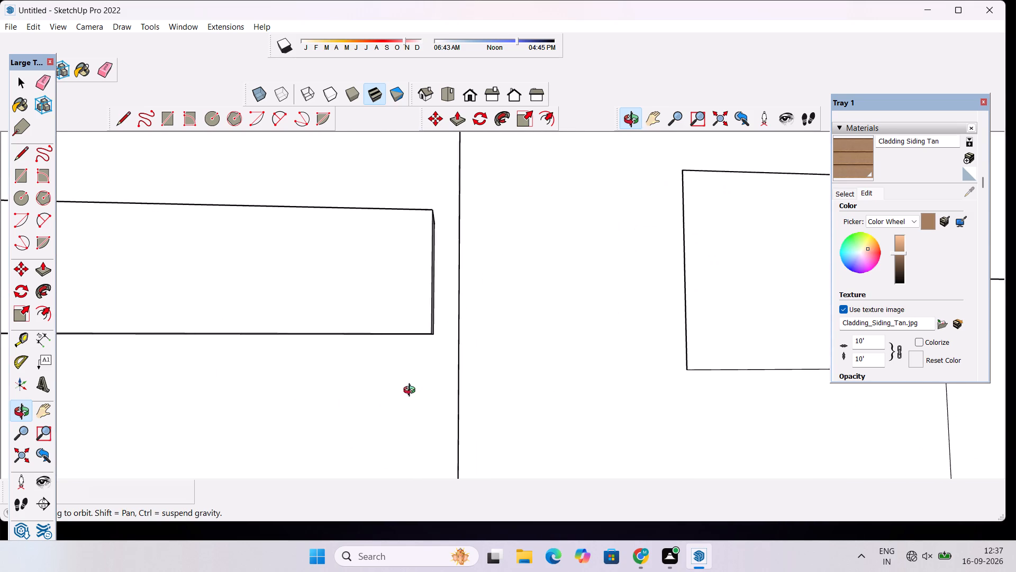
left_click_drag(412, 391, 338, 419)
key("p")
left_click(399, 326)
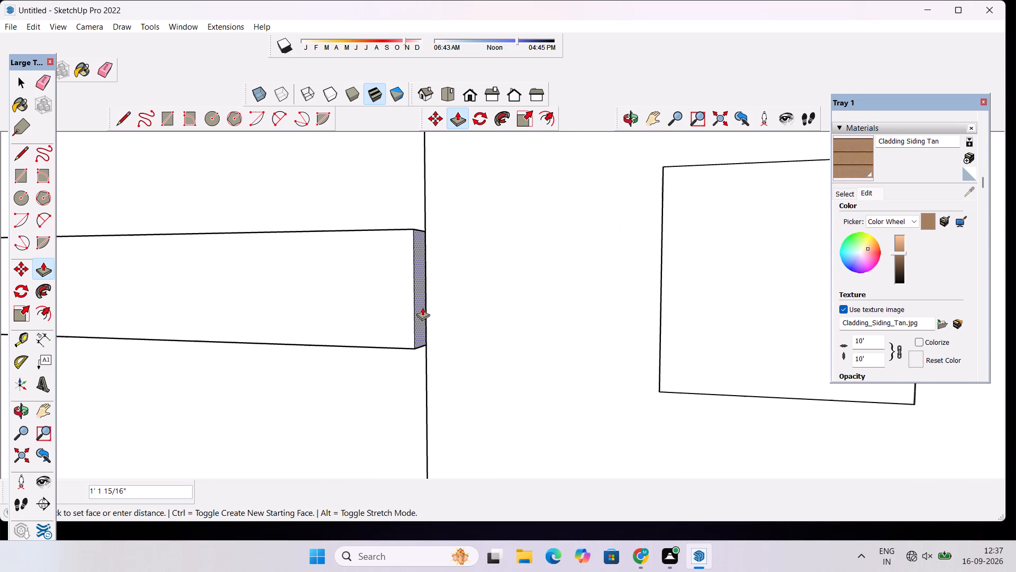
left_click(440, 290)
key("space")
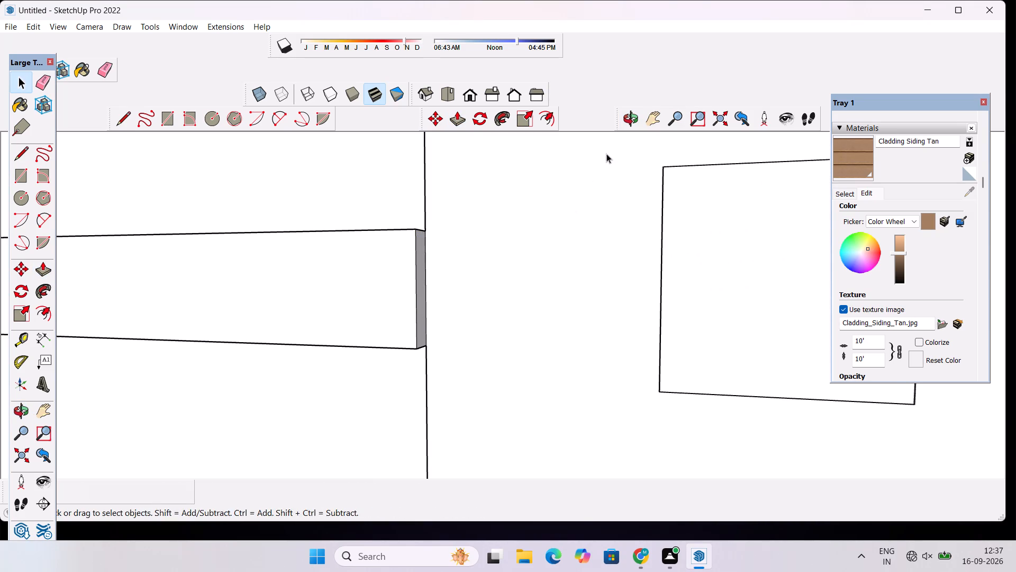
Examine the lower front elevation around the window band, base wall, pillar and gate.
left_click(623, 118)
left_click_drag(483, 236, 612, 222)
scroll(615, 219, "down", 17)
left_click_drag(644, 249, 569, 280)
scroll(544, 265, "down", 2)
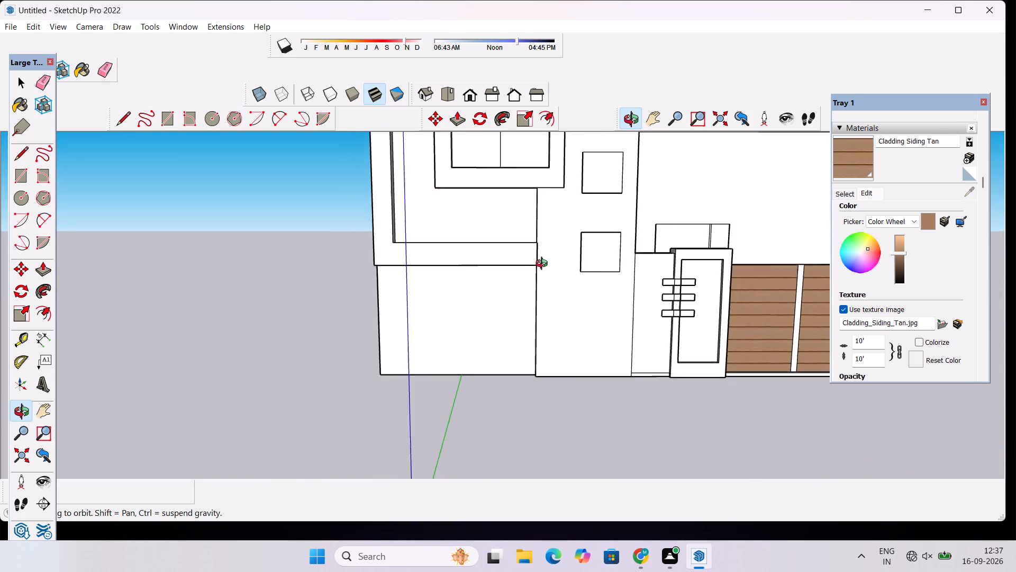
scroll(544, 265, "down", 2)
left_click_drag(509, 281, 402, 293)
left_click_drag(554, 284, 577, 277)
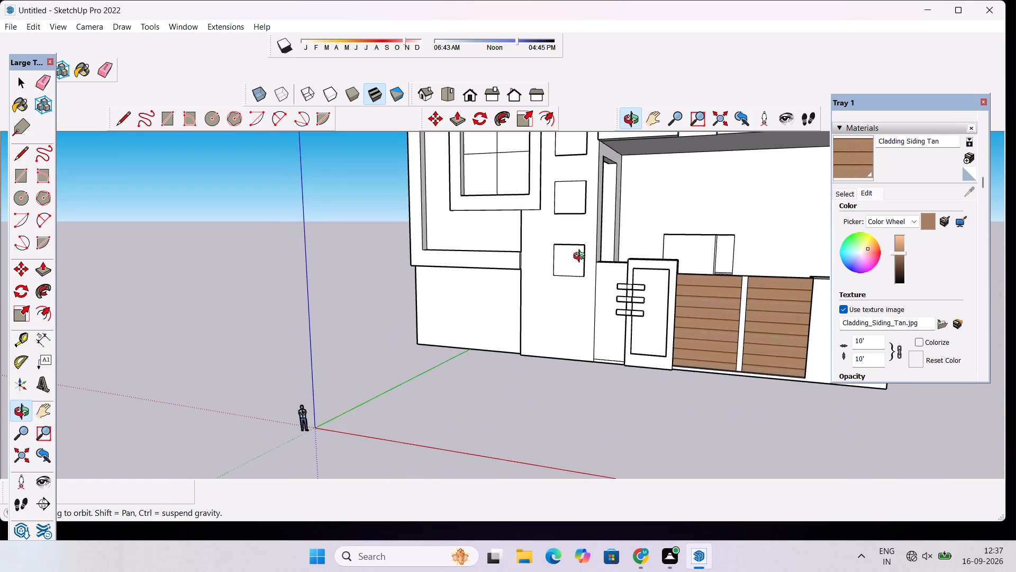
scroll(582, 257, "down", 1)
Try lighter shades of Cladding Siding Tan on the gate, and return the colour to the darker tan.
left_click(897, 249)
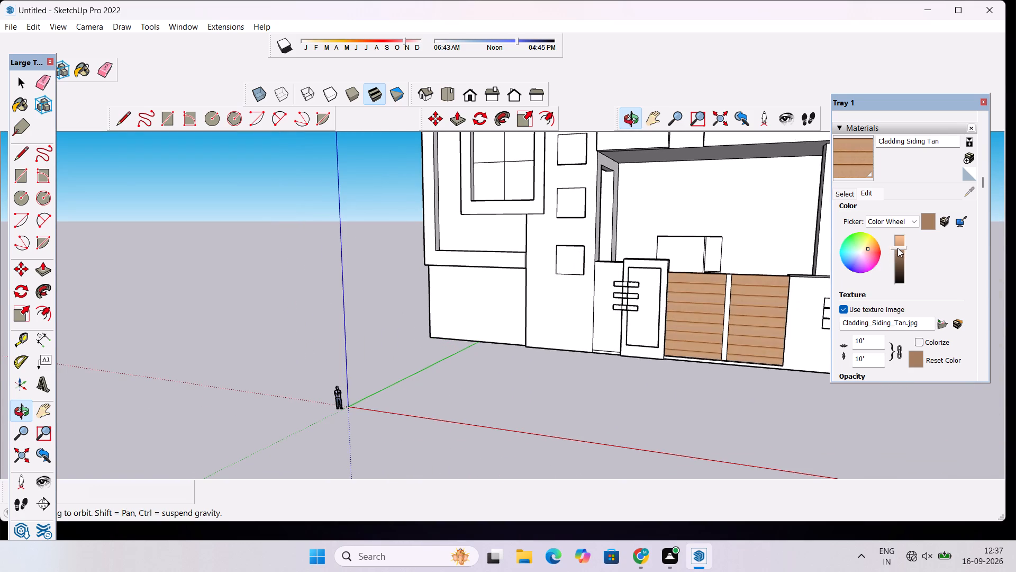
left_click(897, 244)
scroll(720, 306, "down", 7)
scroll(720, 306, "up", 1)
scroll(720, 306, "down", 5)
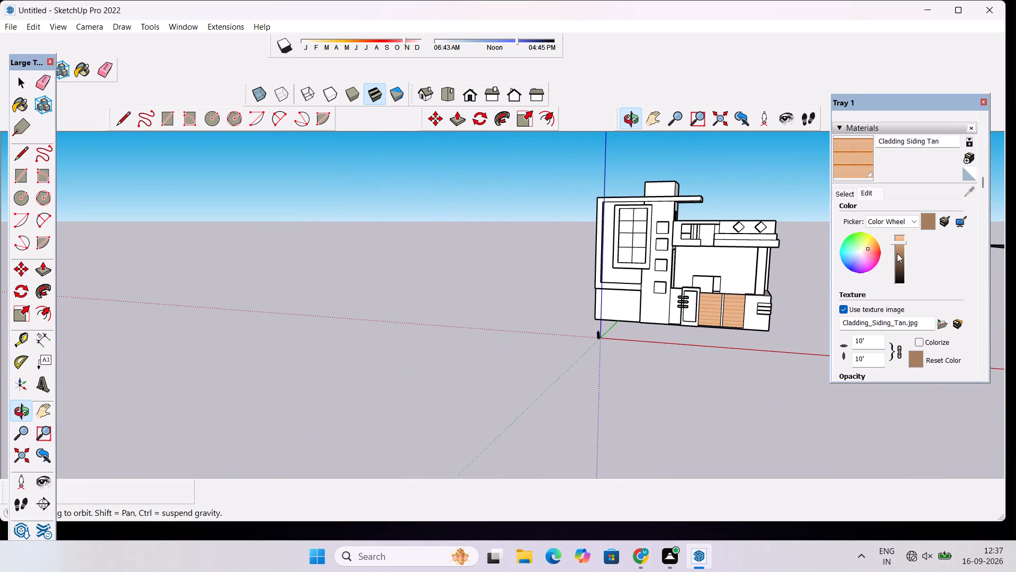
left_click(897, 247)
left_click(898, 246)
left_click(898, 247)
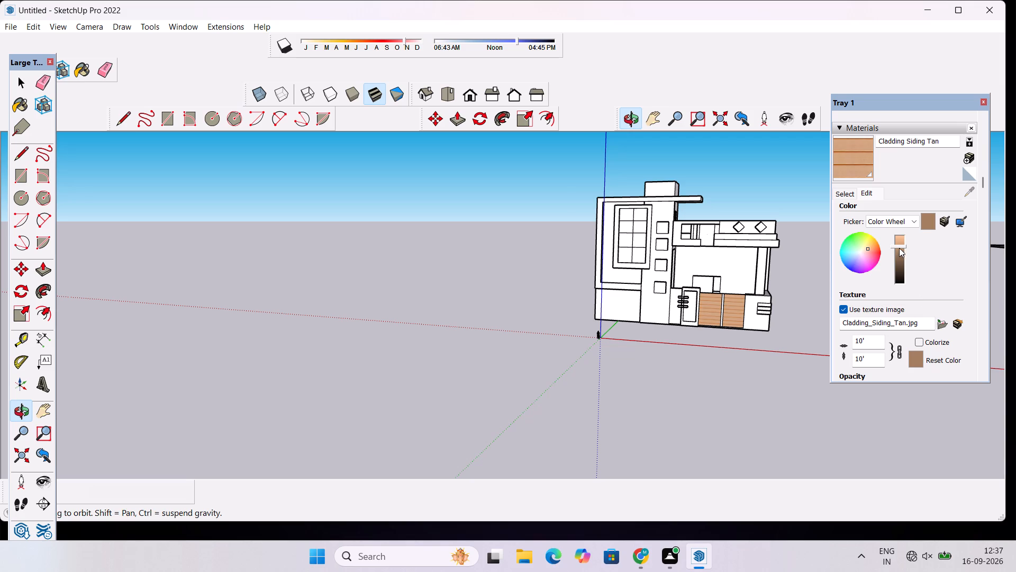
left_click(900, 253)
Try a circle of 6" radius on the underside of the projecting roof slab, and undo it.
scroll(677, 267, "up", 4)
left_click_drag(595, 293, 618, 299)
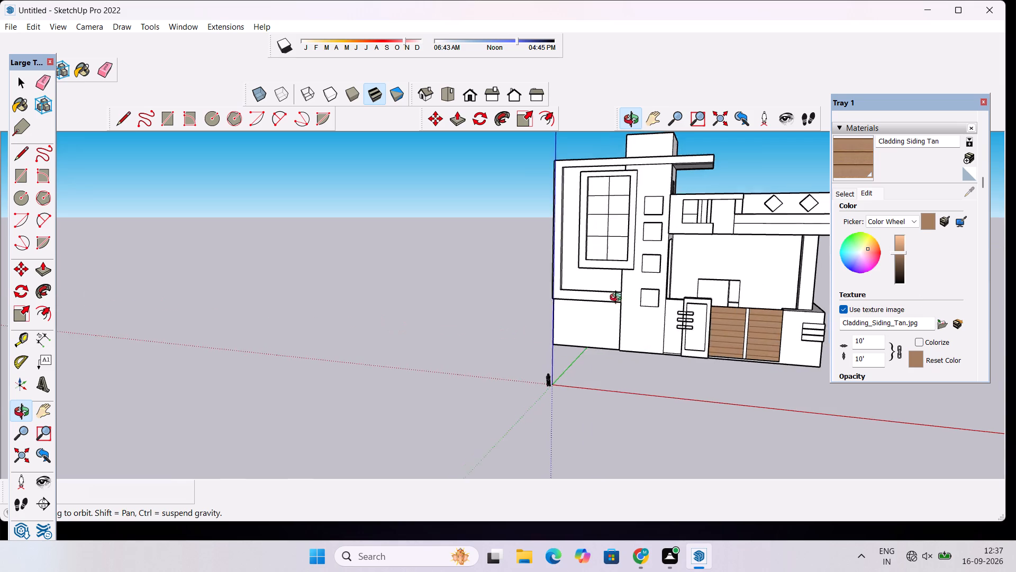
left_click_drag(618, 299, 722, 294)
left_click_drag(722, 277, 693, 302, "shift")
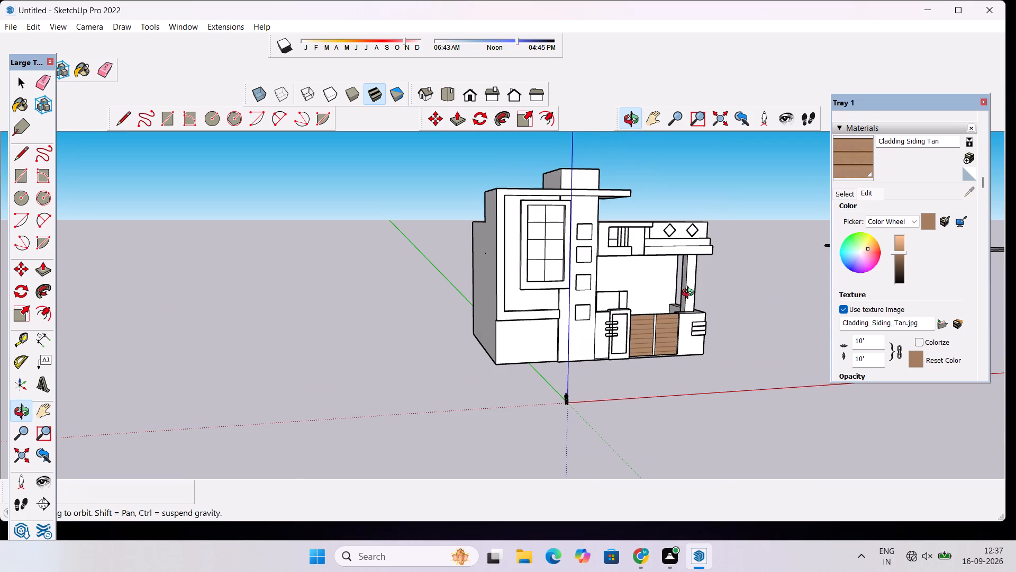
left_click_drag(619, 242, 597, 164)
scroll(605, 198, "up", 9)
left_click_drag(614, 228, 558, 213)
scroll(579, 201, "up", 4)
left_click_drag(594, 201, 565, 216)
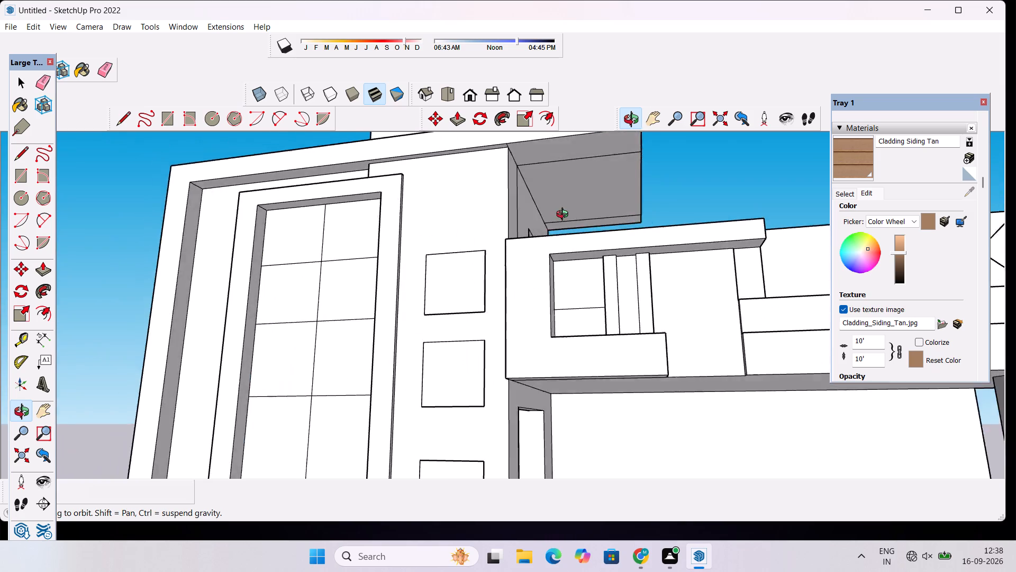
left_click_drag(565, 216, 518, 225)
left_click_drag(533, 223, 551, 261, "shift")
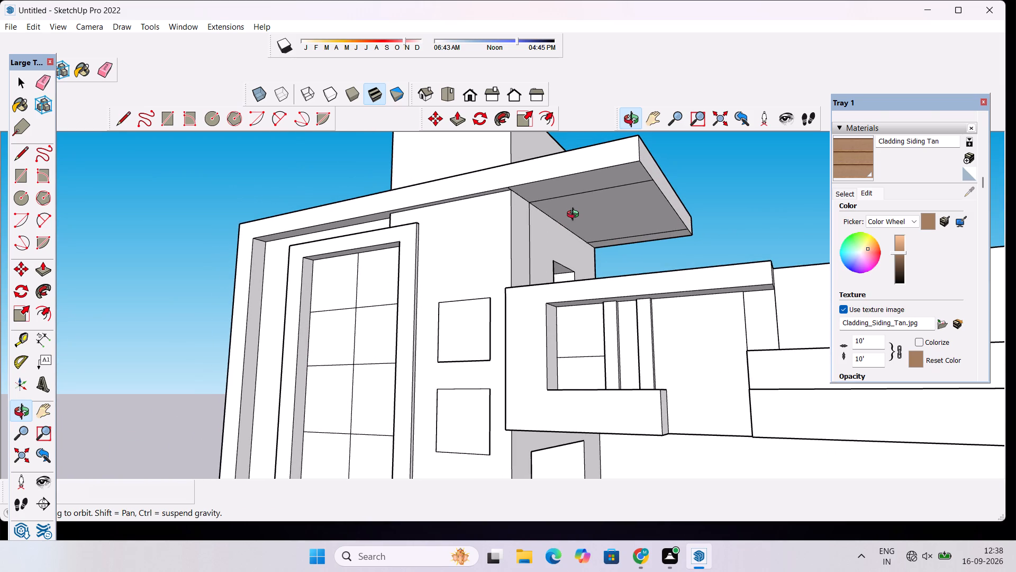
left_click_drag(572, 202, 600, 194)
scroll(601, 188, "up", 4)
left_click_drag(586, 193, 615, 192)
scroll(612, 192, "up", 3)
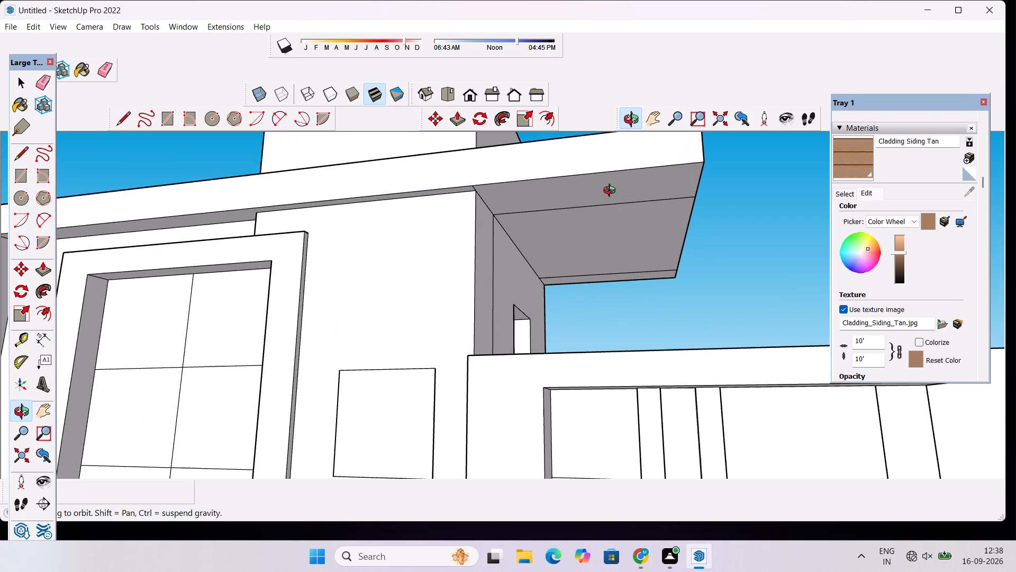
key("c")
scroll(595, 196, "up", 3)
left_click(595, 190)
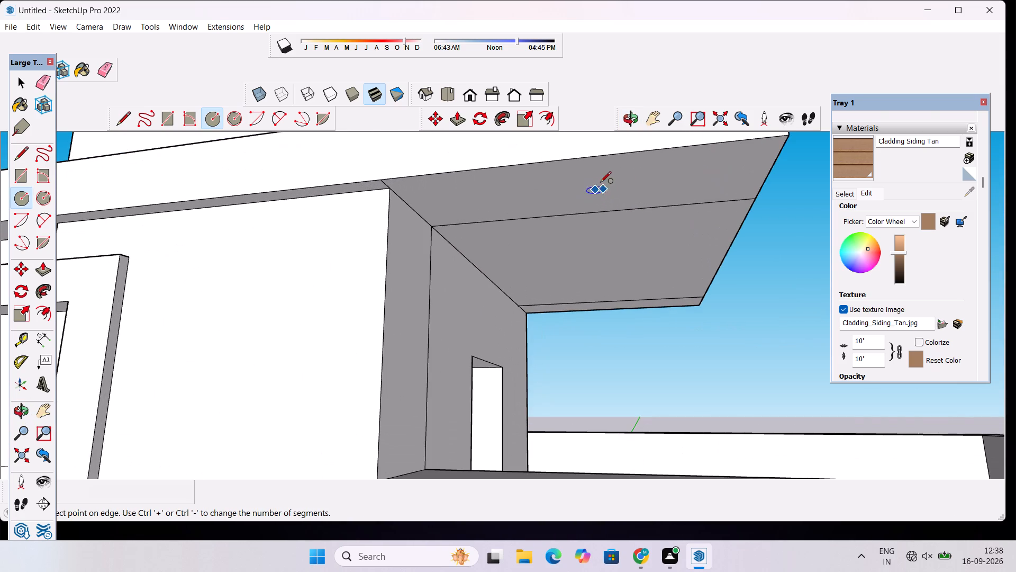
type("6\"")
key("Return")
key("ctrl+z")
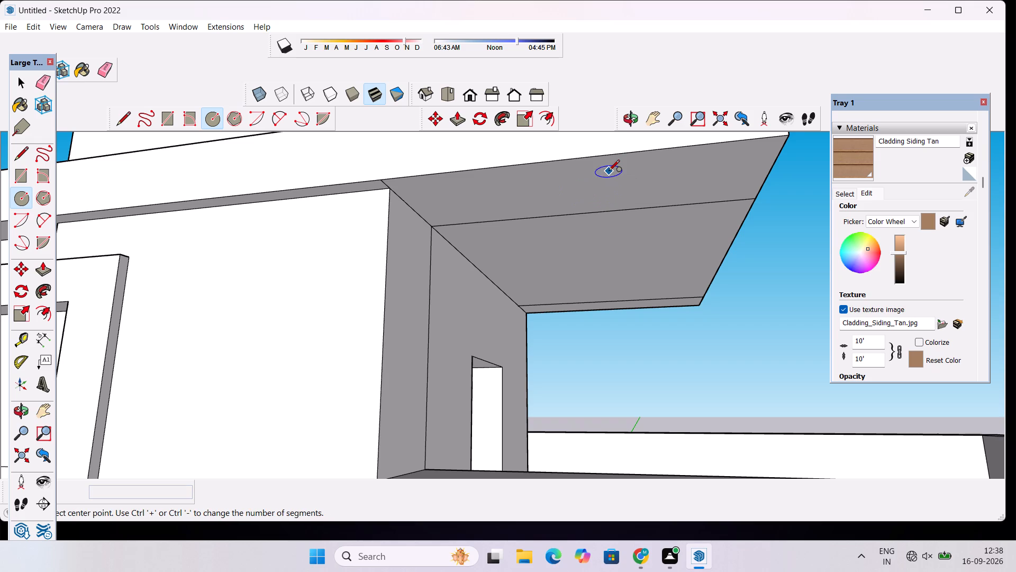
Draw a circle of 2' radius on the front strip of the projecting roof slab's underside.
left_click(600, 187)
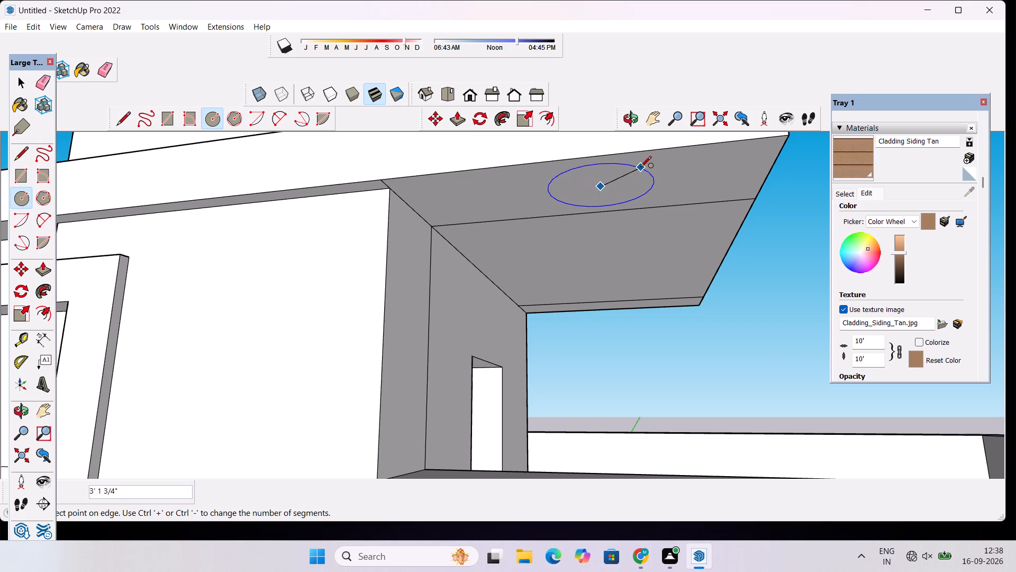
type("2'")
key("Return")
scroll(619, 180, "down", 4)
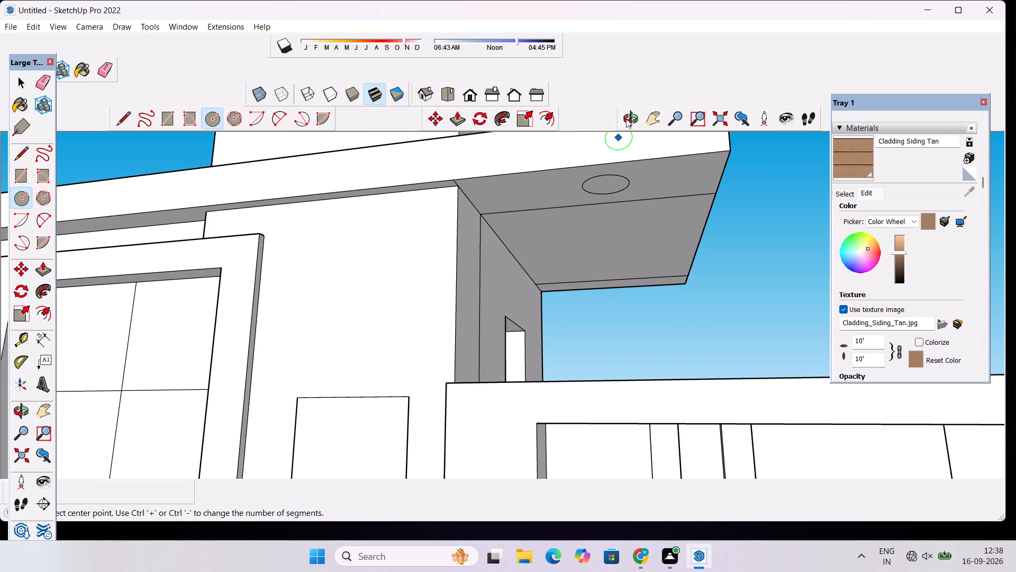
key("space")
Copy the circle about 36' 10" straight back along the roof slab's underside, onto the strip at the rear end.
scroll(610, 234, "up", 3)
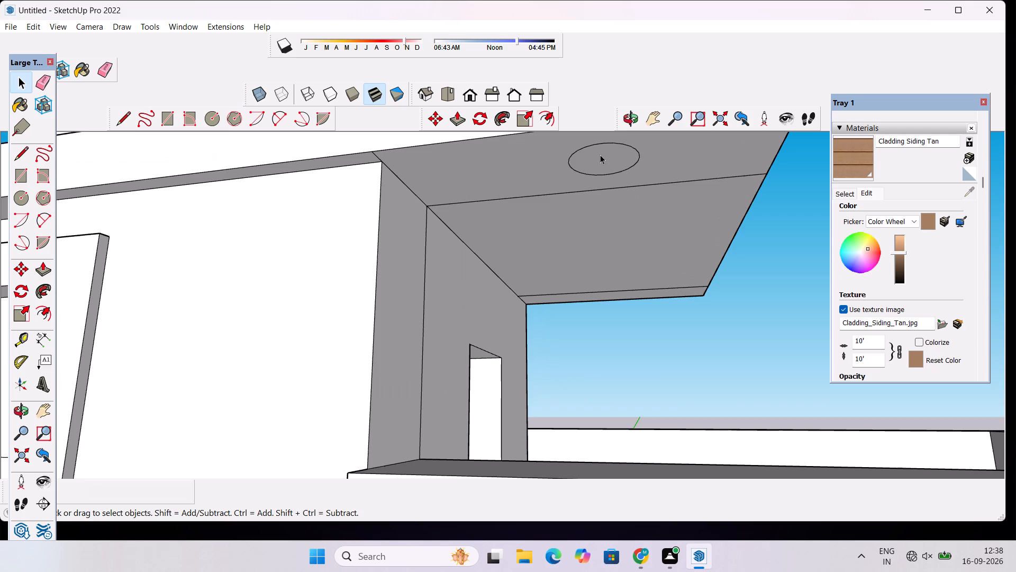
double_click(600, 153)
key("m")
scroll(601, 215, "up", 3)
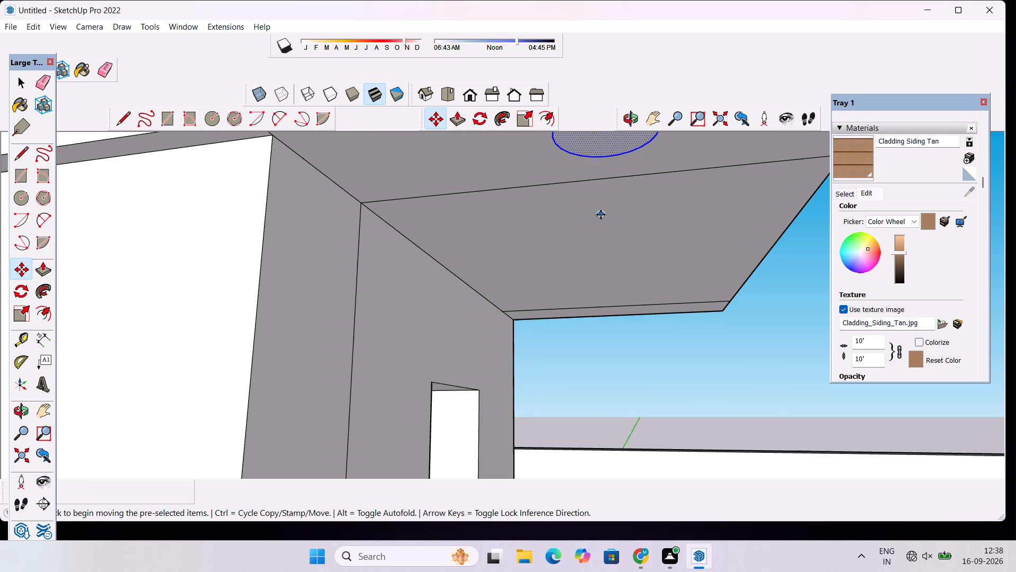
left_click(603, 159)
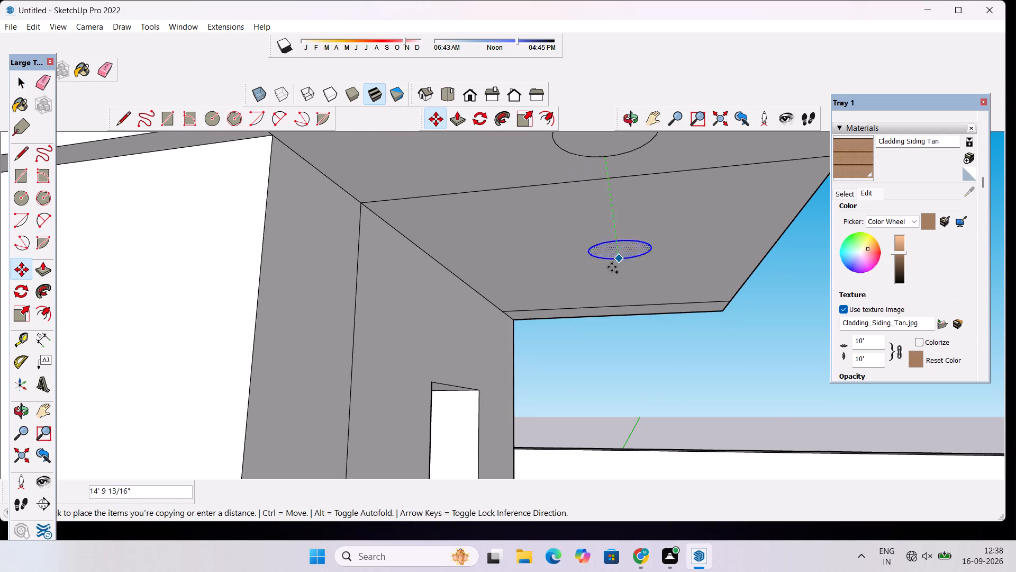
scroll(616, 307, "up", 4)
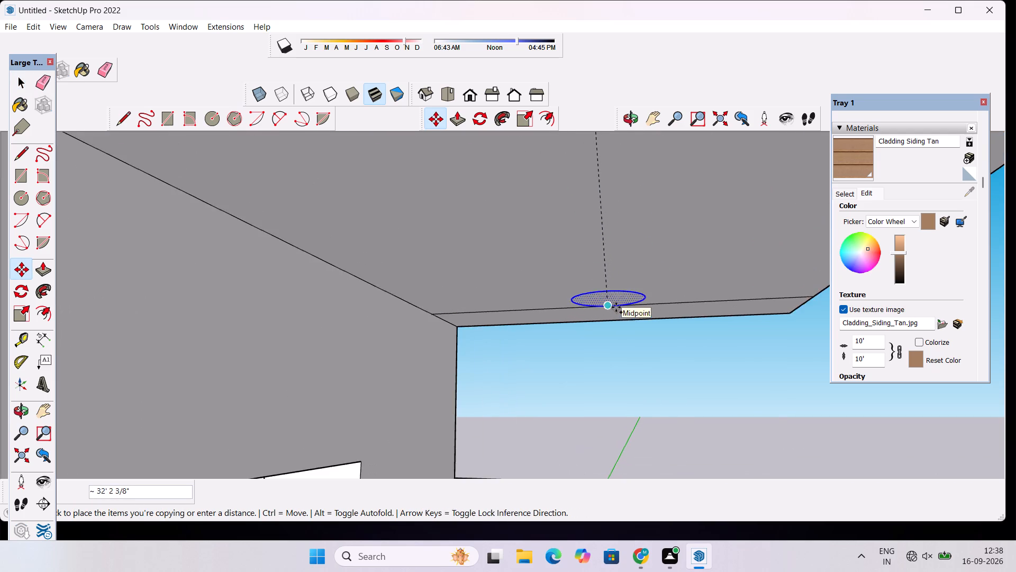
scroll(616, 307, "up", 5)
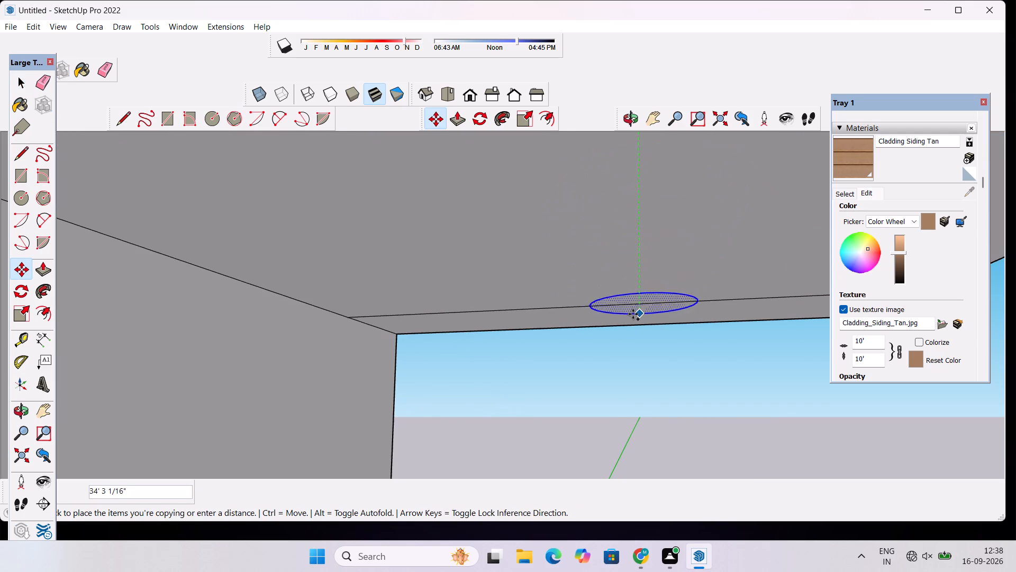
scroll(633, 314, "up", 19)
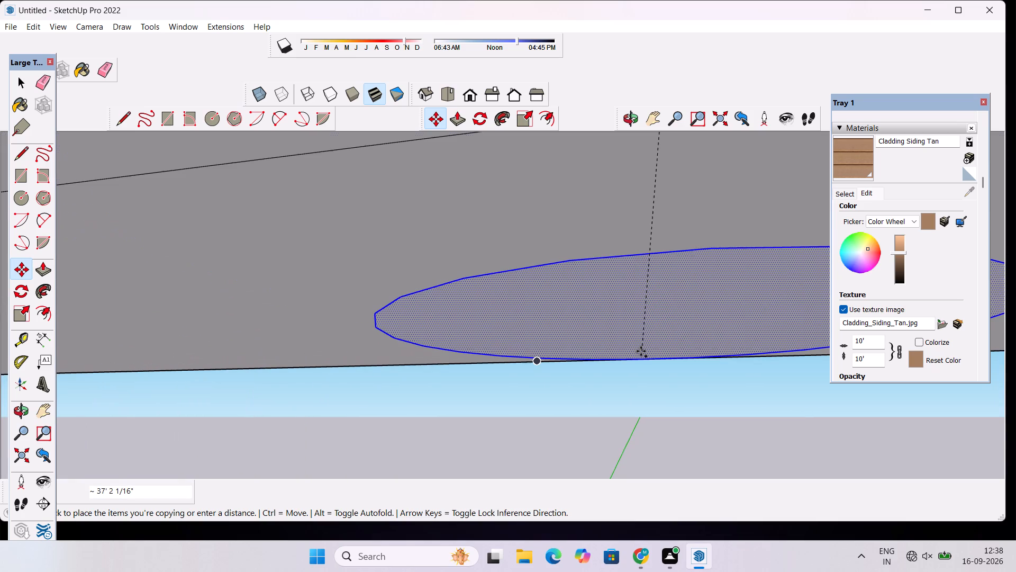
left_click(633, 119)
left_click_drag(623, 212, 506, 205)
scroll(488, 203, "down", 15)
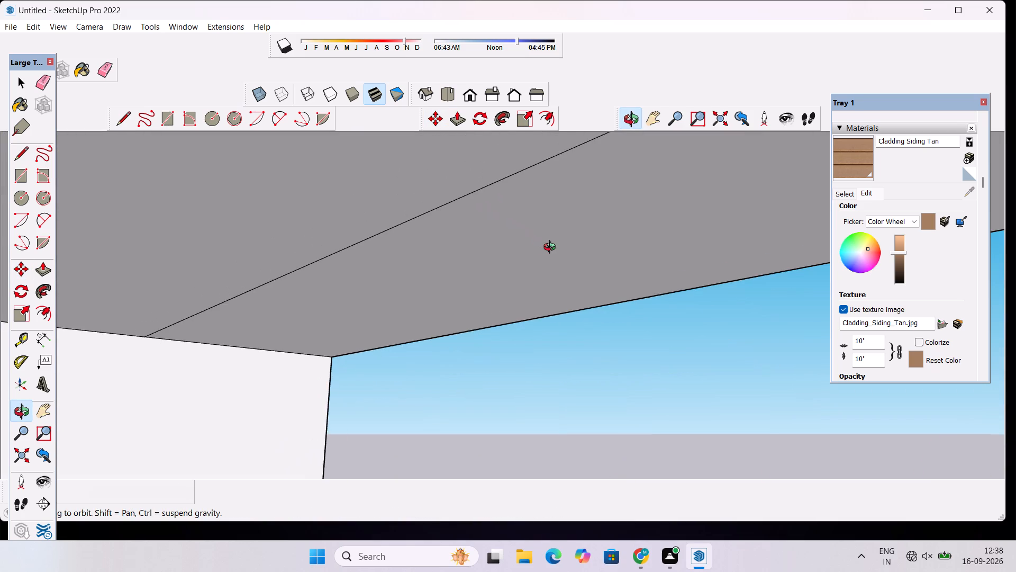
left_click_drag(552, 248, 466, 219)
scroll(464, 218, "down", 13)
left_click_drag(521, 279, 461, 269)
scroll(508, 274, "down", 4)
left_click_drag(414, 261, 501, 273, "shift")
scroll(502, 276, "up", 2)
left_click_drag(513, 267, 550, 265, "shift")
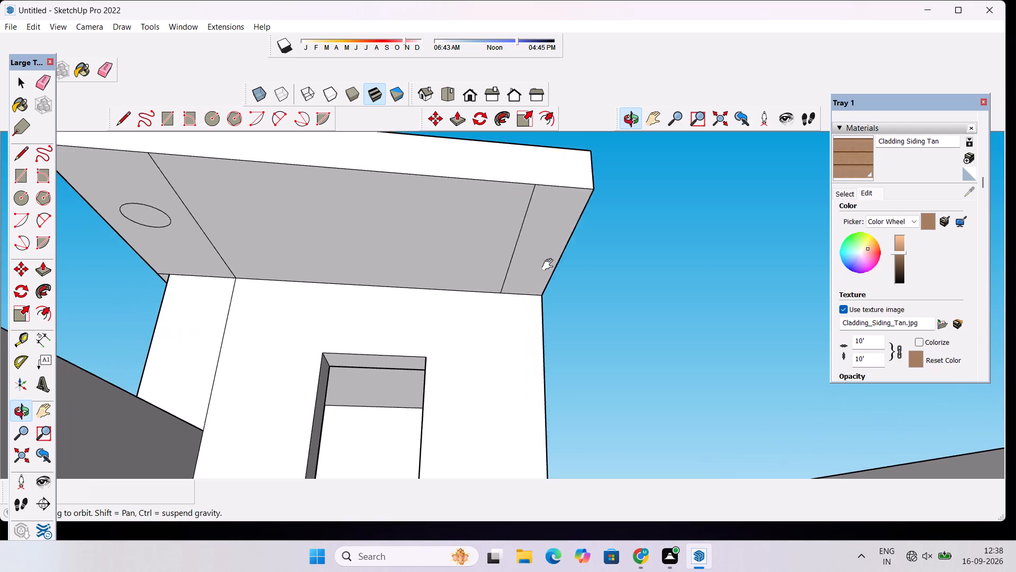
left_click_drag(550, 265, 605, 265, "shift")
key("space")
key("m")
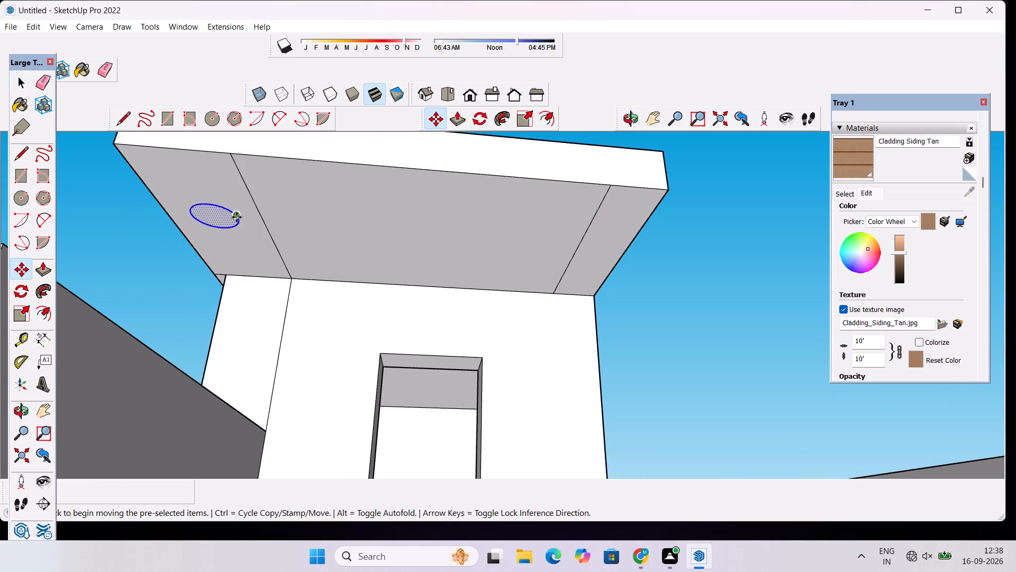
left_click(236, 219)
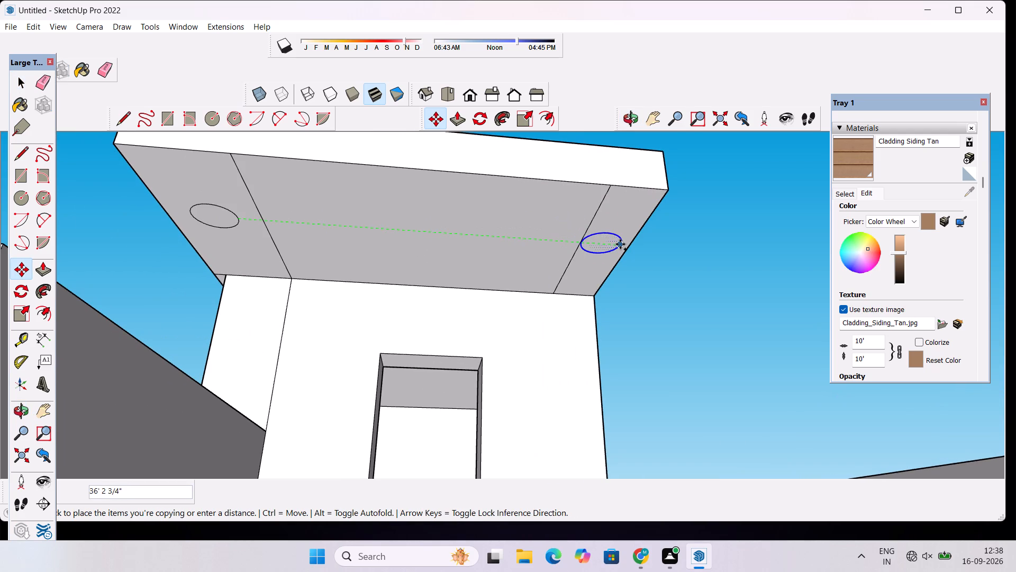
scroll(620, 244, "up", 9)
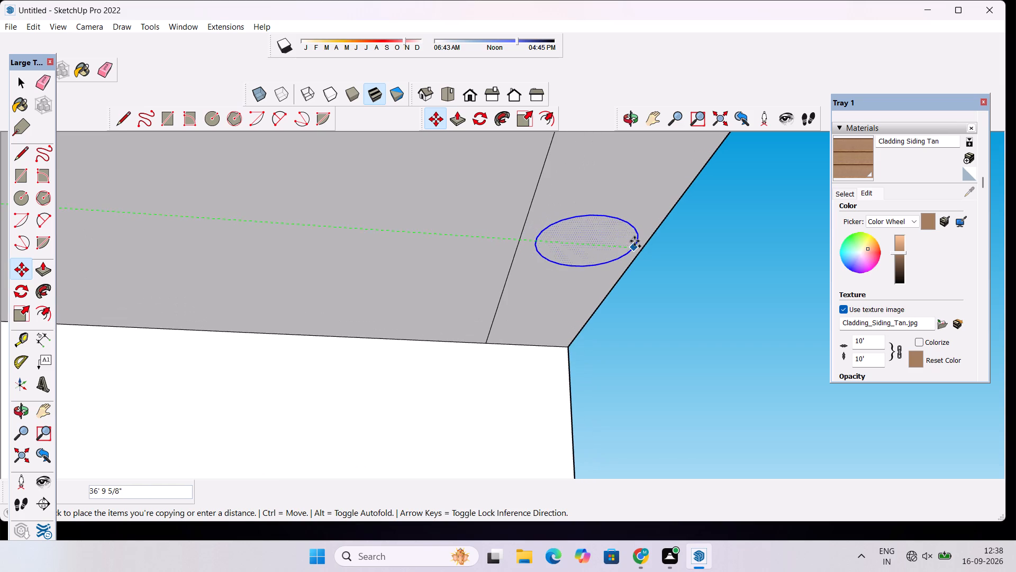
left_click(634, 241)
key("space")
scroll(541, 222, "down", 13)
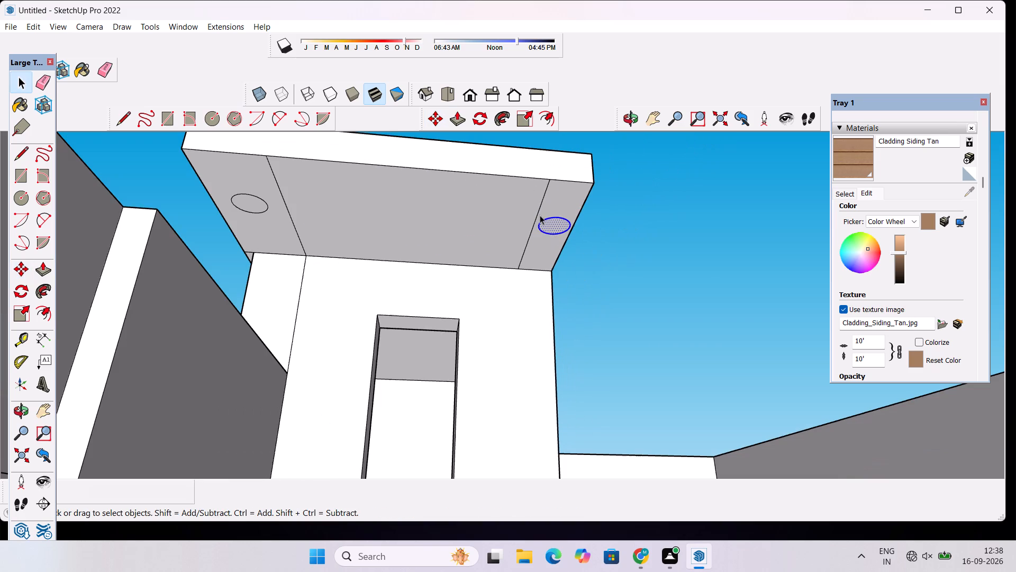
Examine both circles under the projecting roof slab from the side and from below, and clear the selection.
left_click(631, 122)
left_click_drag(621, 228, 562, 204)
scroll(563, 198, "down", 6)
left_click(470, 93)
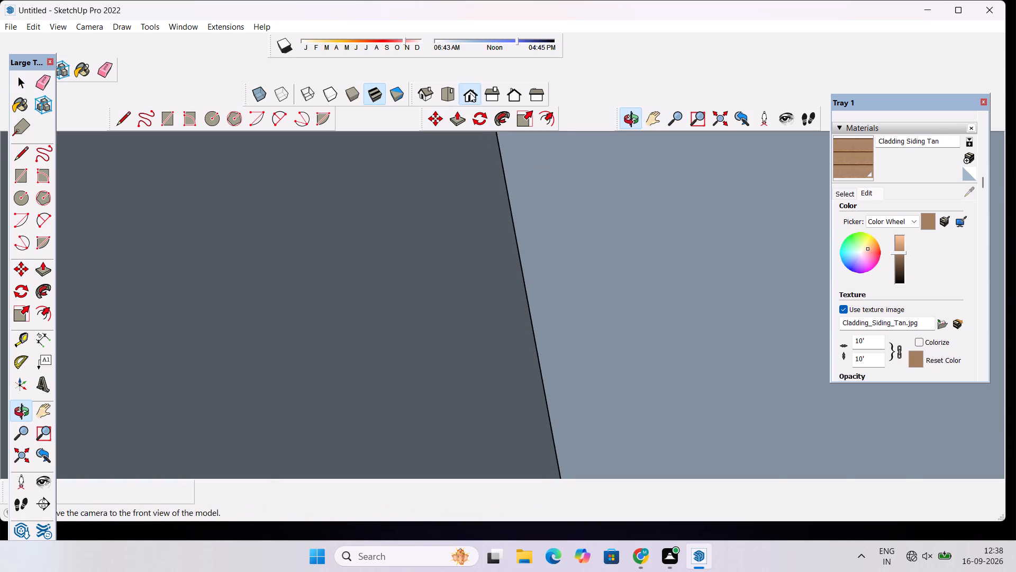
scroll(502, 221, "down", 10)
left_click_drag(620, 224, 286, 223)
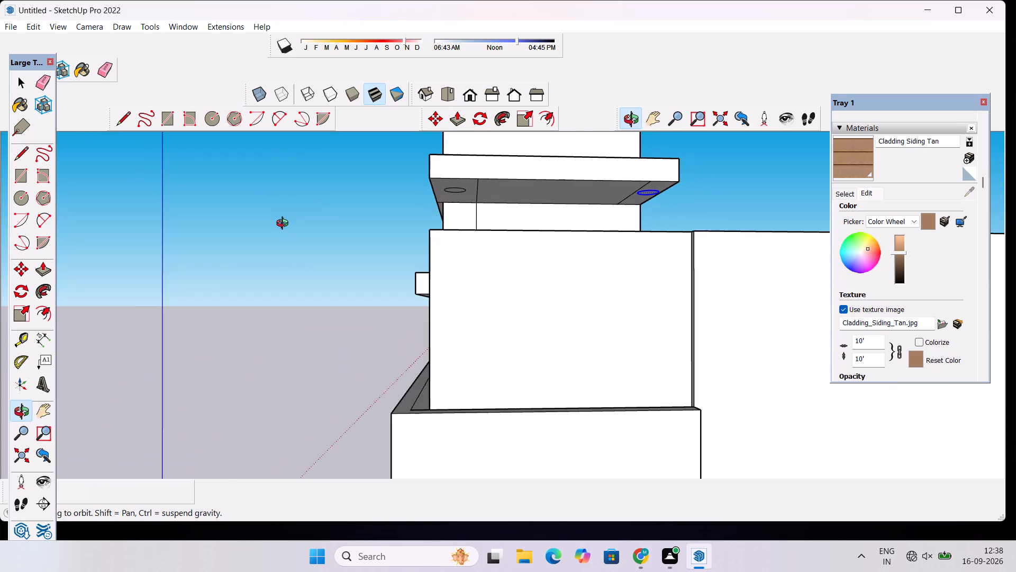
left_click_drag(640, 212, 616, 225)
left_click_drag(614, 212, 624, 294, "shift")
scroll(623, 293, "up", 4)
left_click_drag(623, 296, 618, 246)
key("space")
left_click(306, 293)
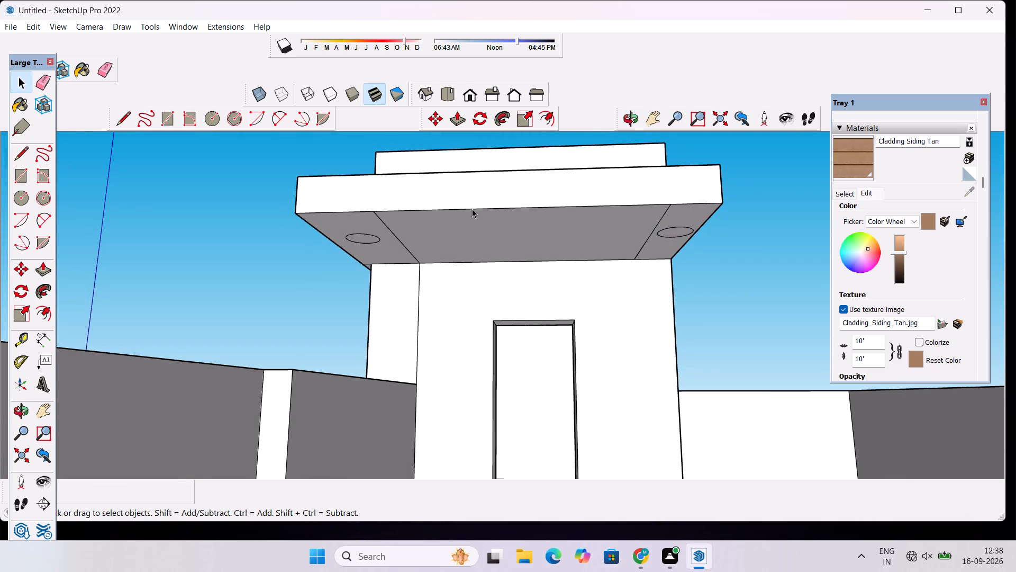
Examine the projecting roof slab's underside and the house front around it from the front, above and below.
left_click(629, 121)
left_click_drag(569, 238, 569, 193)
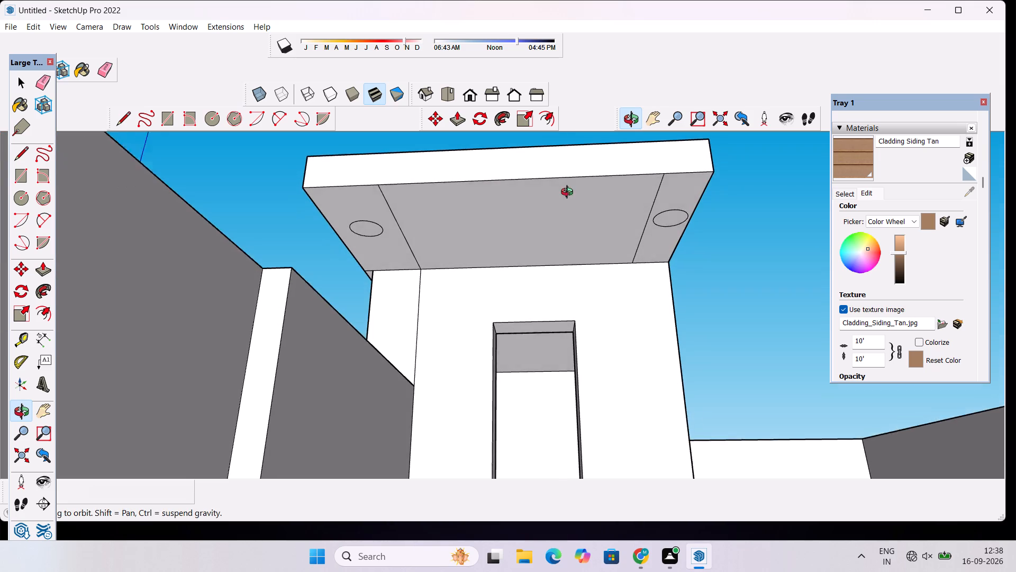
left_click_drag(569, 193, 569, 190)
left_click_drag(492, 272, 494, 253)
left_click_drag(494, 253, 494, 284)
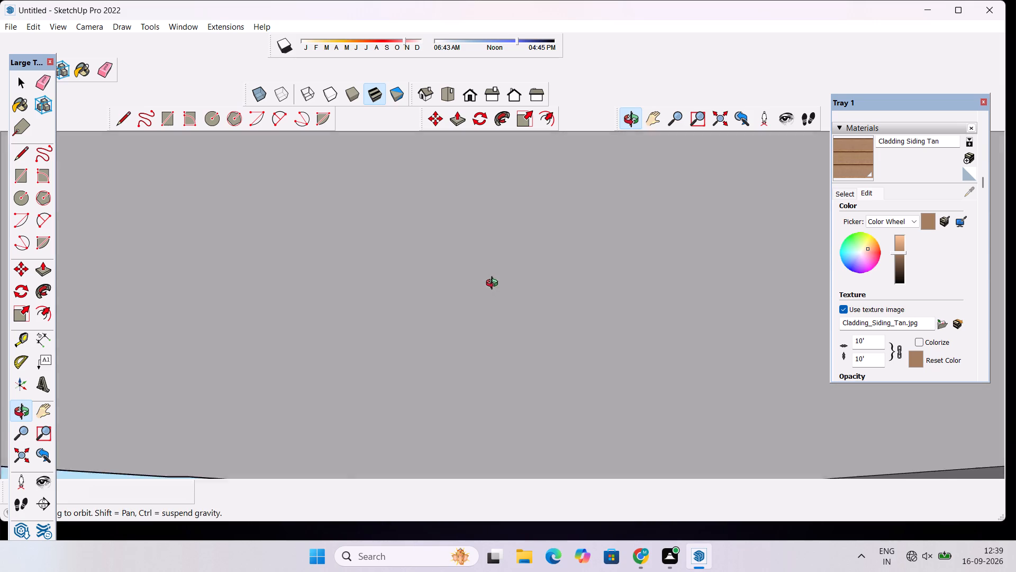
left_click_drag(494, 284, 495, 292)
scroll(495, 274, "down", 13)
left_click_drag(518, 215, 523, 288)
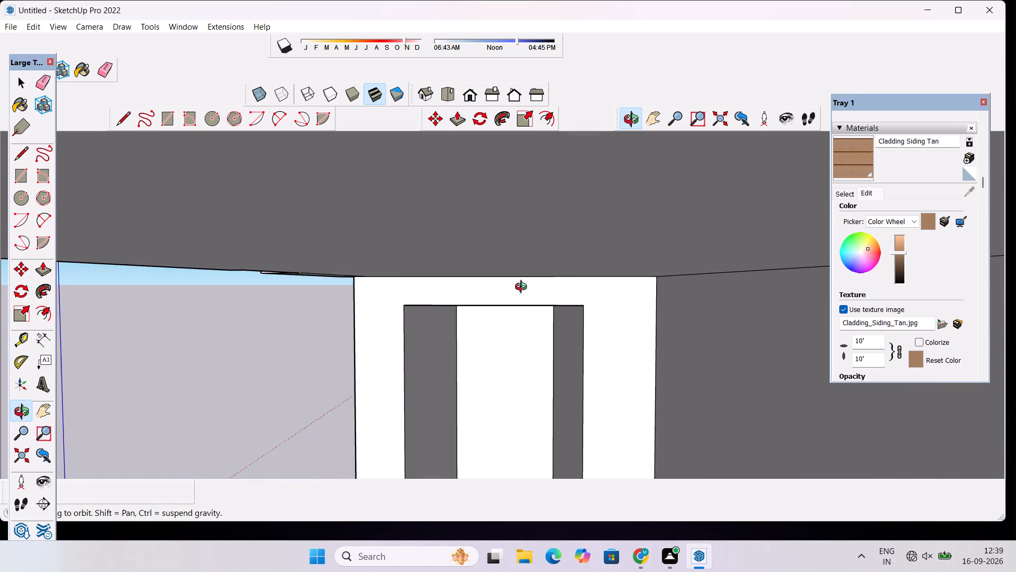
left_click_drag(523, 288, 520, 307)
scroll(547, 217, "down", 10)
left_click(467, 95)
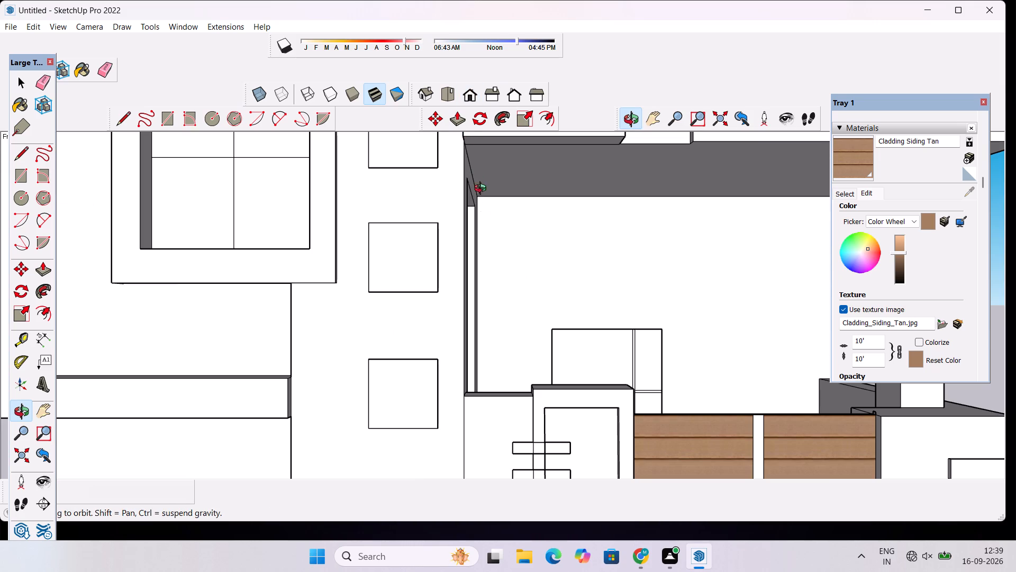
left_click_drag(551, 223, 332, 300)
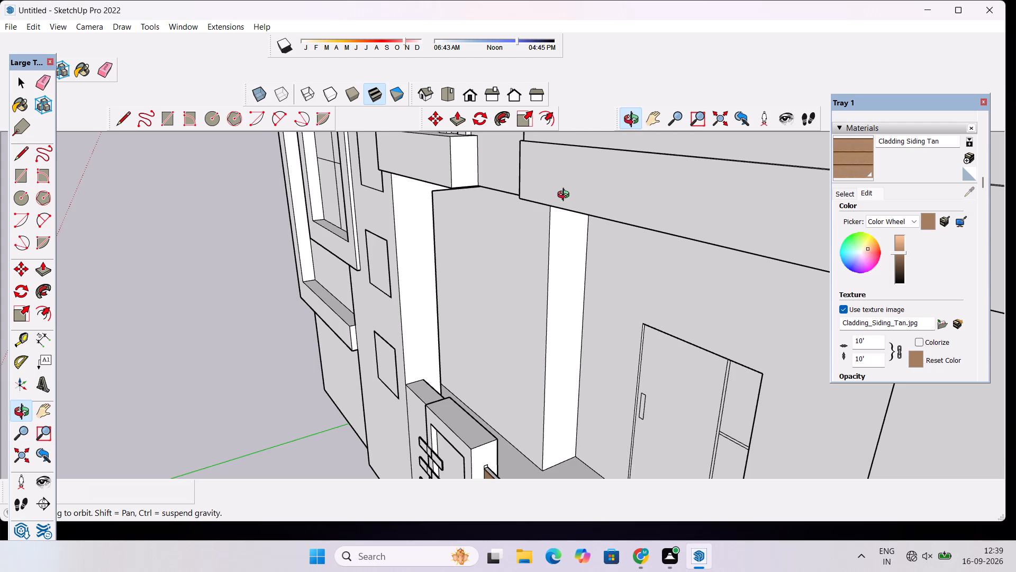
left_click_drag(566, 196, 576, 367, "shift")
left_click_drag(649, 259, 506, 281)
left_click_drag(631, 212, 593, 346, "shift")
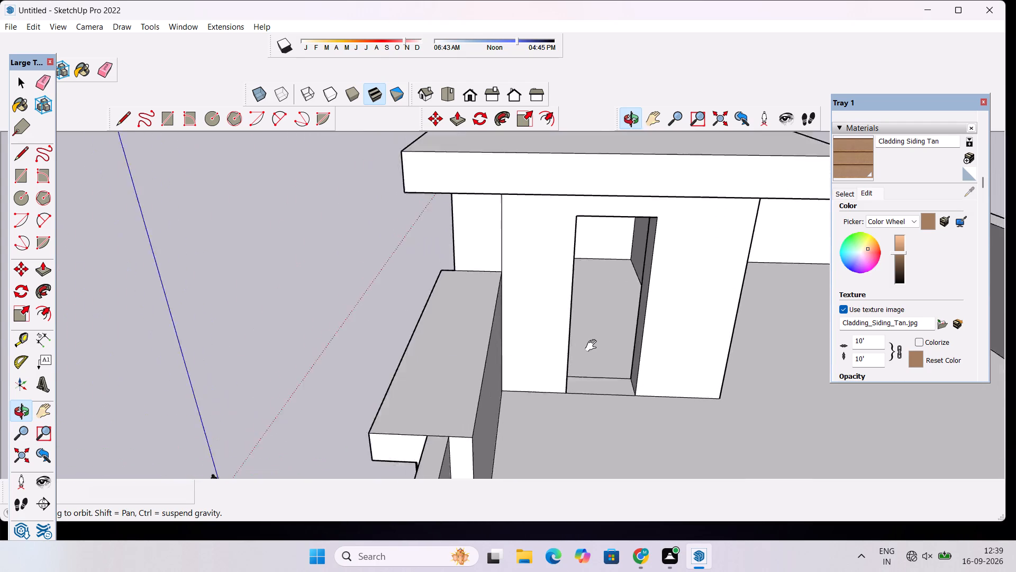
left_click_drag(593, 346, 580, 356, "shift")
left_click_drag(639, 268, 634, 215)
scroll(632, 209, "up", 5)
left_click_drag(633, 234, 627, 317, "shift")
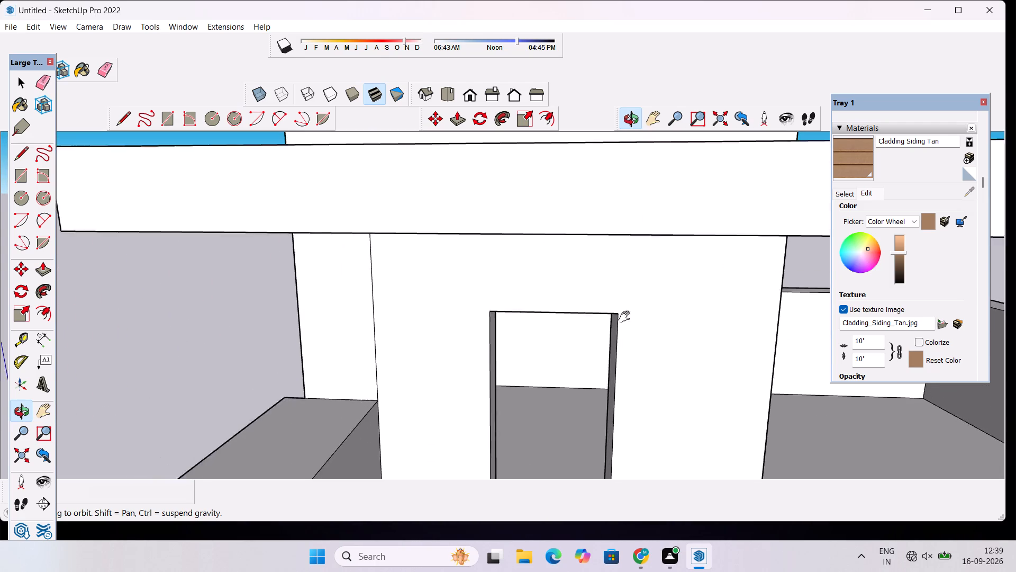
left_click_drag(627, 317, 618, 346, "shift")
left_click_drag(612, 339, 620, 265)
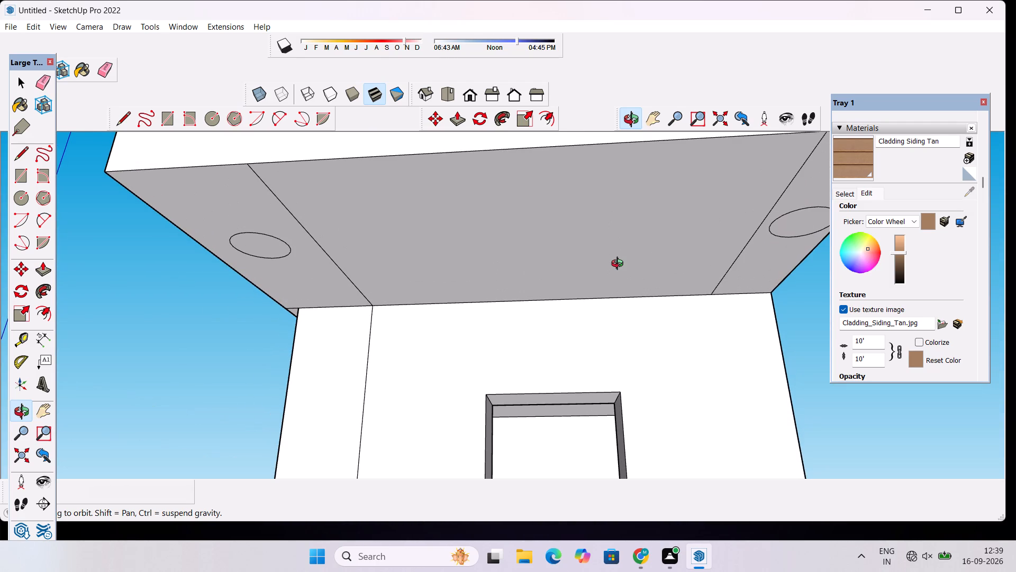
left_click_drag(615, 261, 674, 249, "shift")
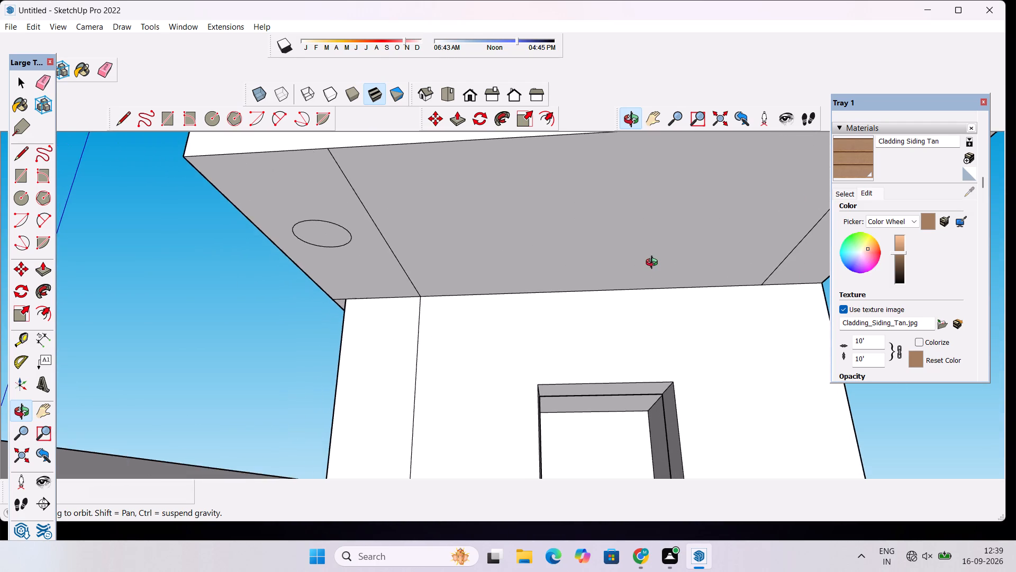
left_click_drag(654, 264, 655, 246)
left_click_drag(655, 246, 613, 315)
left_click_drag(555, 274, 597, 244)
left_click_drag(585, 244, 573, 249)
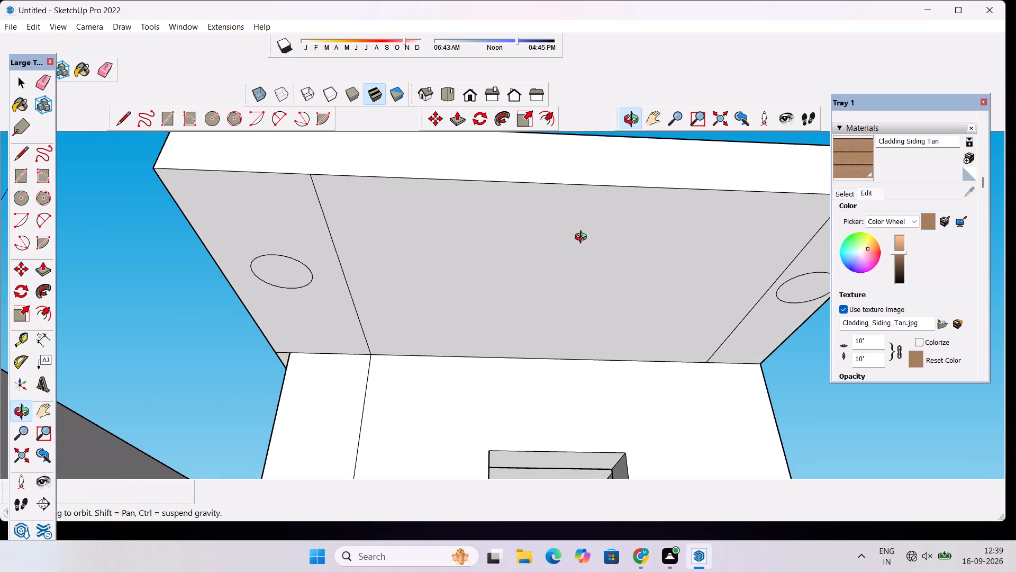
left_click_drag(585, 254, 571, 256)
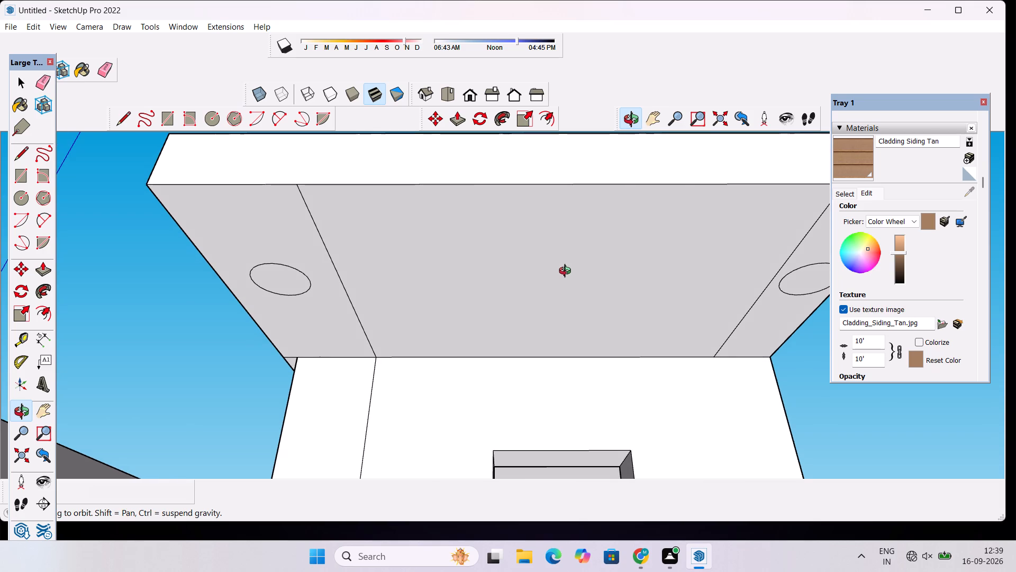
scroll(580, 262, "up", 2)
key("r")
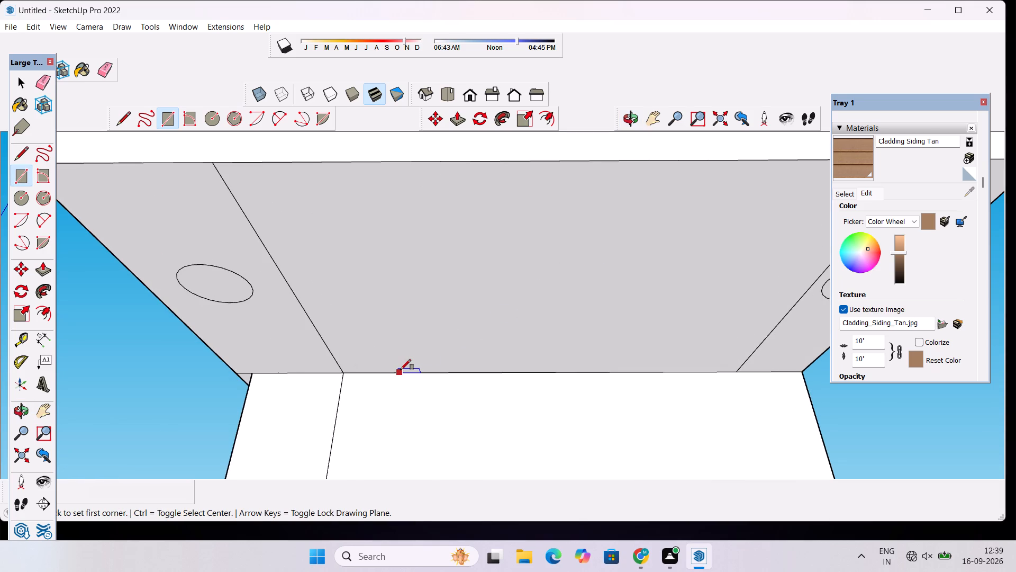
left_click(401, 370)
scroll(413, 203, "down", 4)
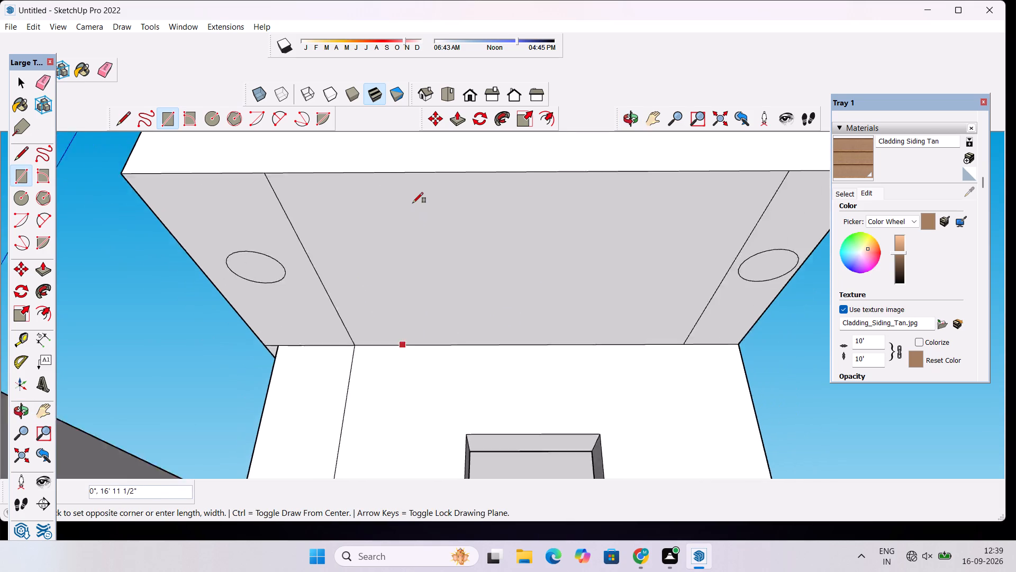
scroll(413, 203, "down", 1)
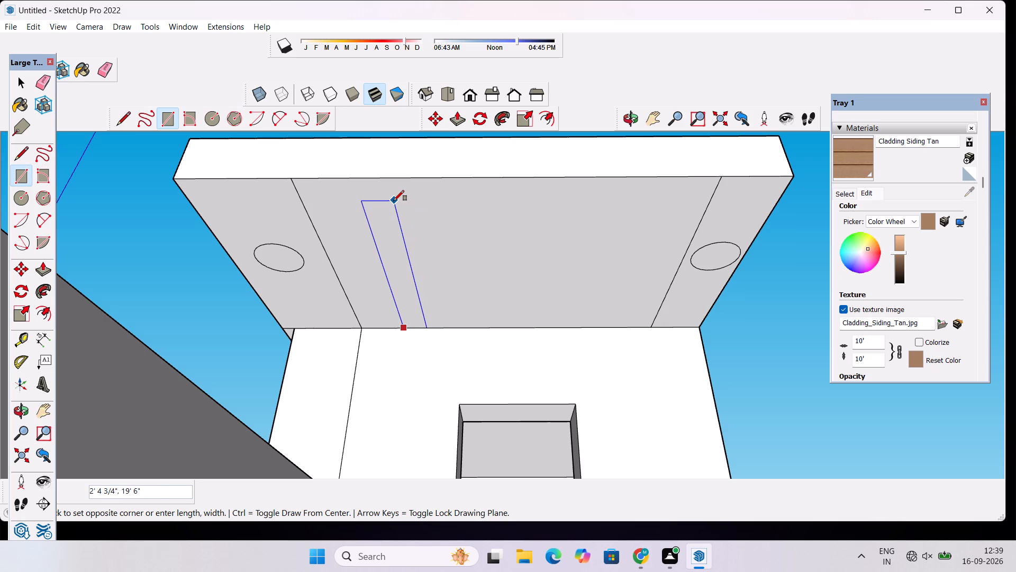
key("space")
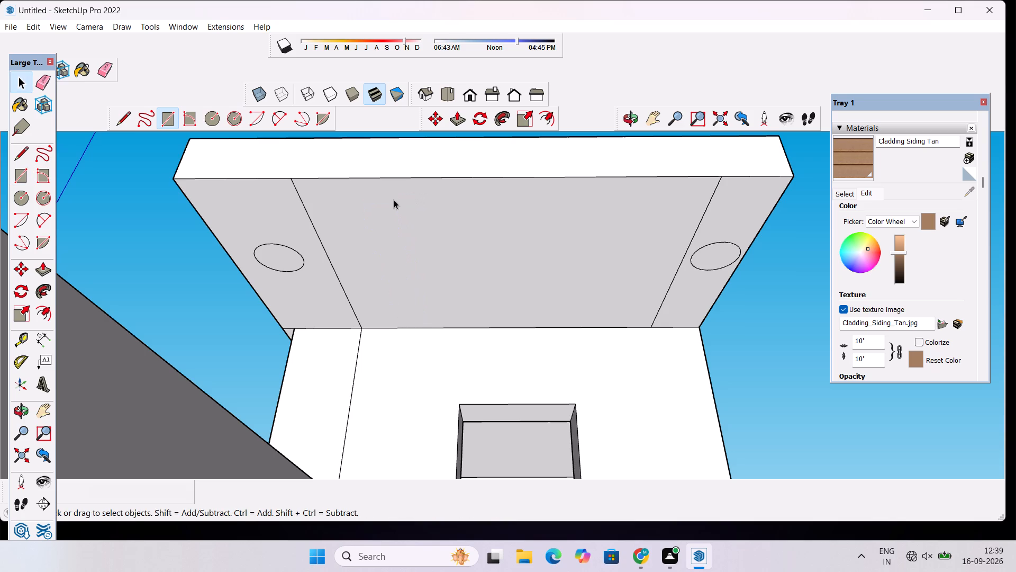
Draw a rectangle about 15' 8" by 2' 5" on the roof slab's underside, beside the front circle's strip.
key("r")
left_click(396, 317)
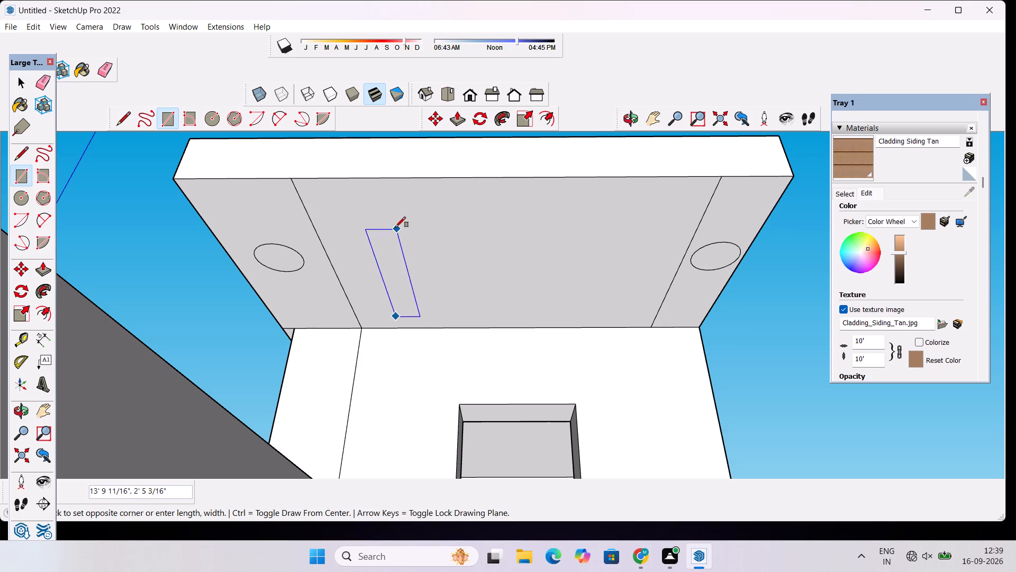
left_click(392, 214)
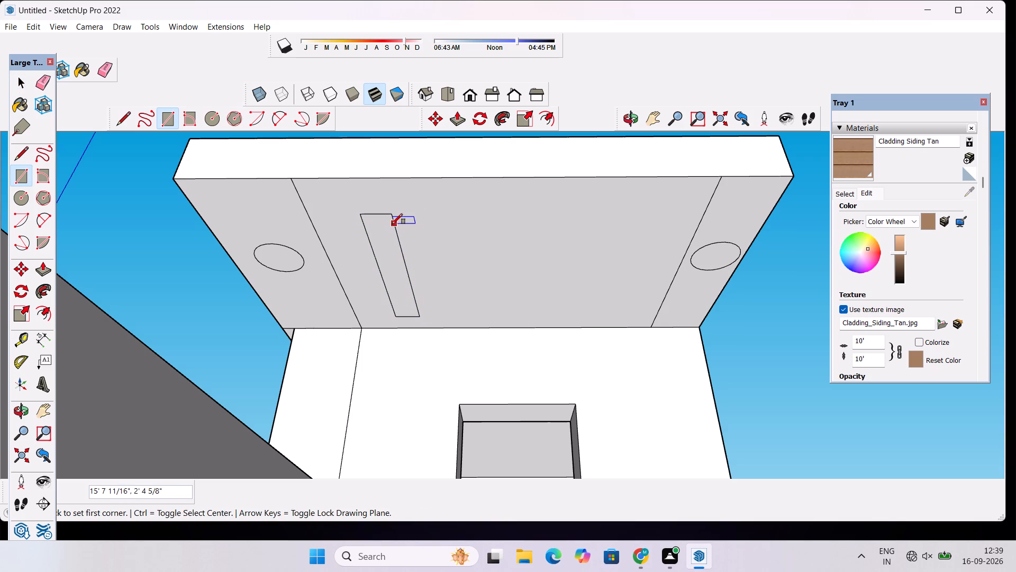
Copy the rectangle four times along the roof slab's underside, spacing the copies about 5' apart to form a row of five.
key("space")
double_click(391, 238)
key("m")
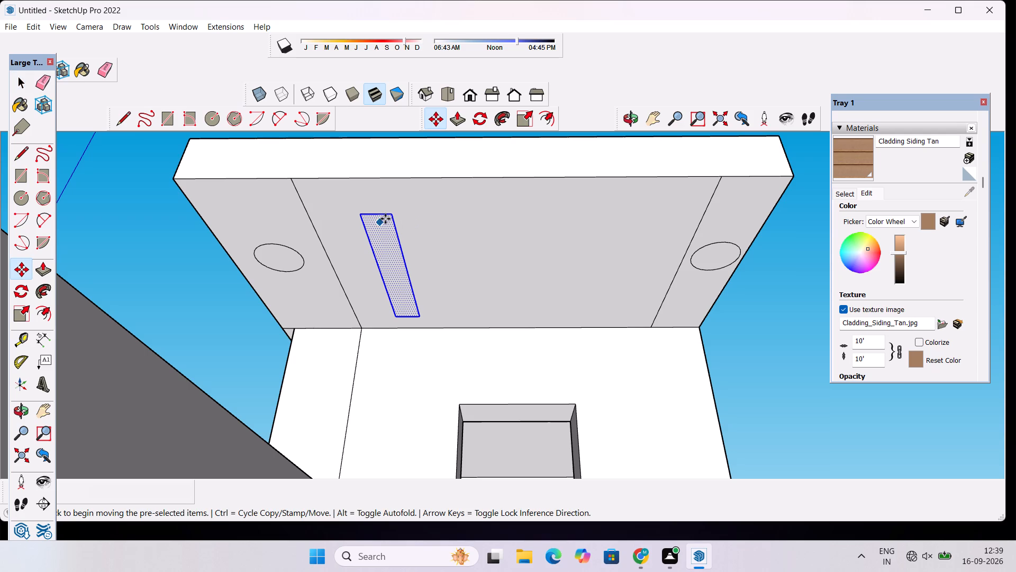
left_click(363, 215)
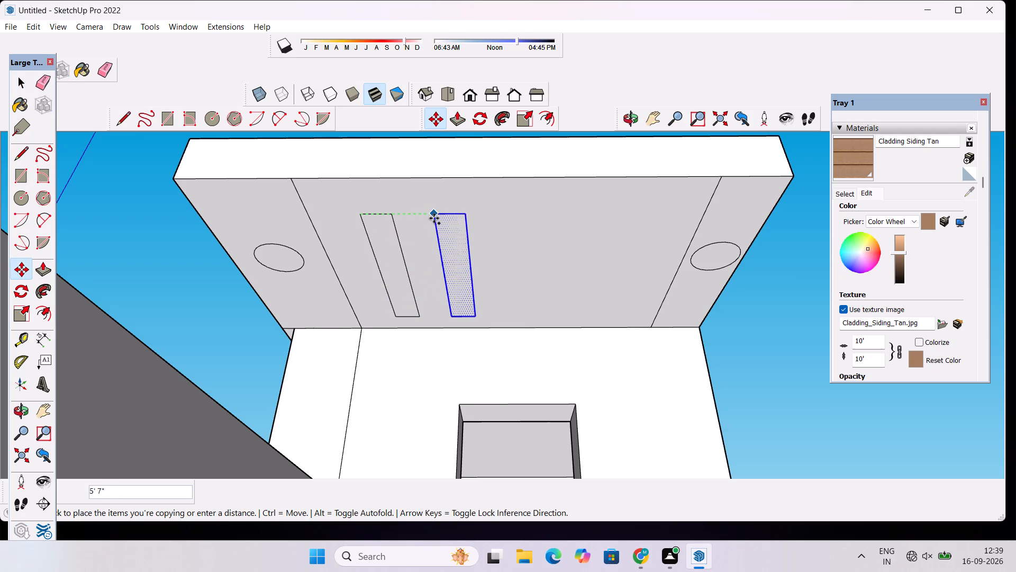
left_click(434, 218)
left_click(434, 216)
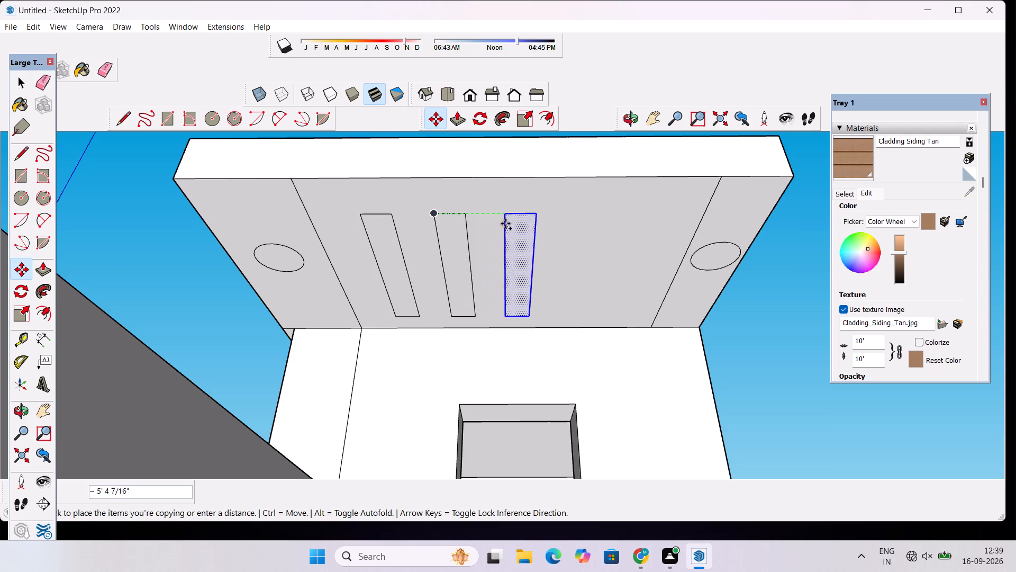
left_click(502, 217)
left_click(500, 214, "ctrl")
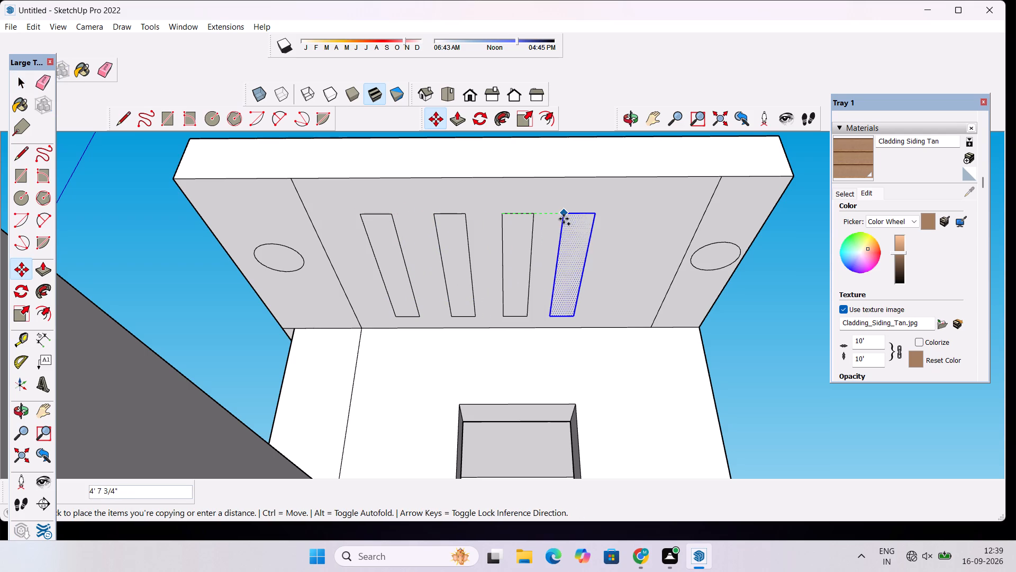
left_click(571, 219)
left_click(571, 215)
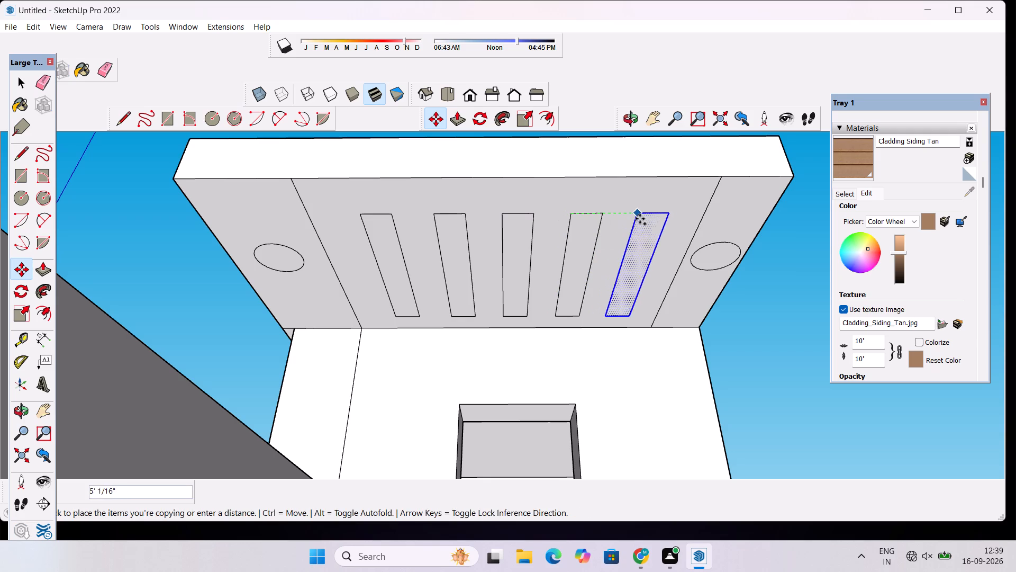
left_click(641, 219)
key("space")
Examine the whole house from the front, from above and from the corner beside the gate.
scroll(559, 271, "down", 9)
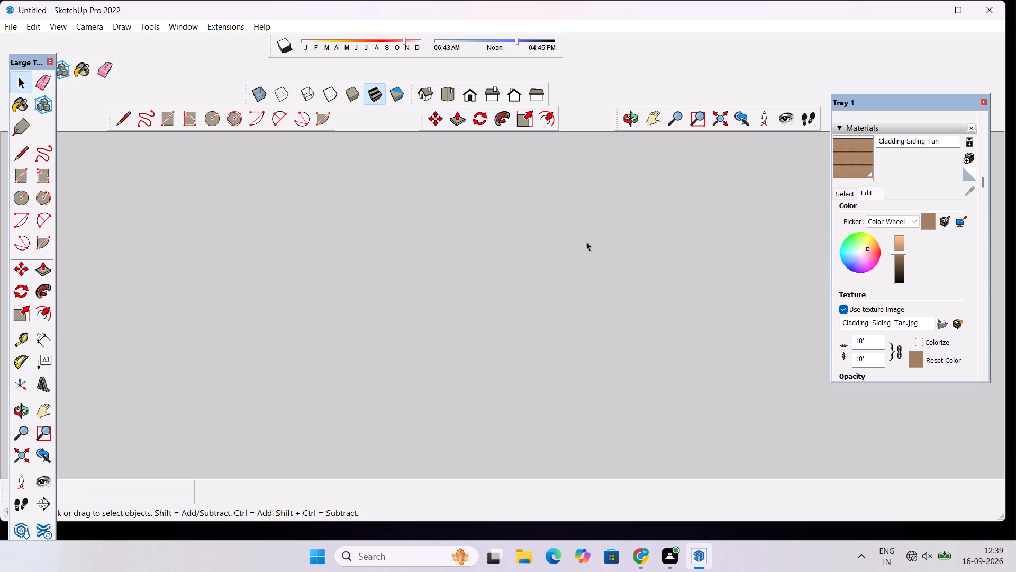
left_click(463, 96)
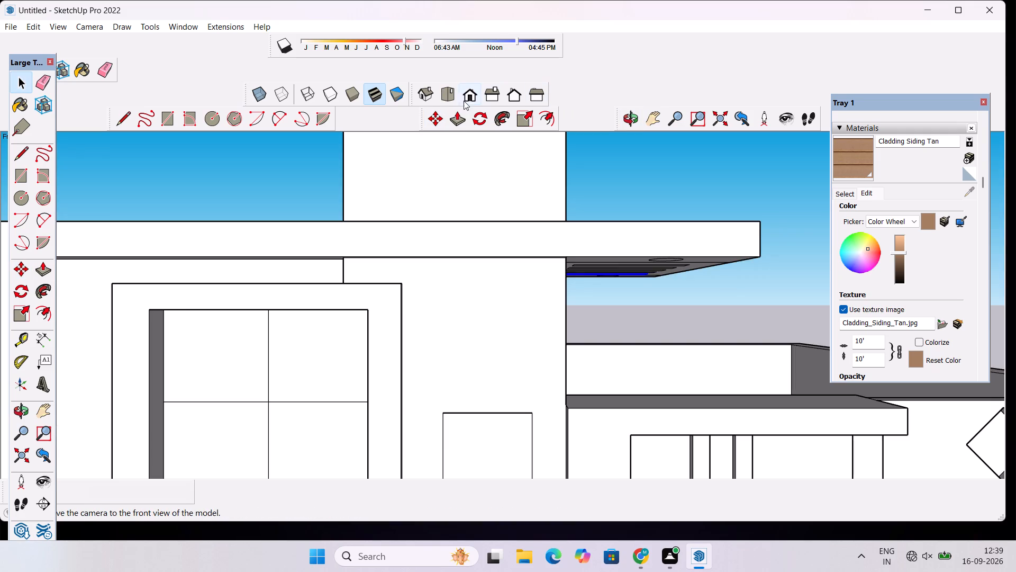
scroll(457, 200, "down", 11)
left_click(633, 119)
left_click_drag(625, 190, 549, 230)
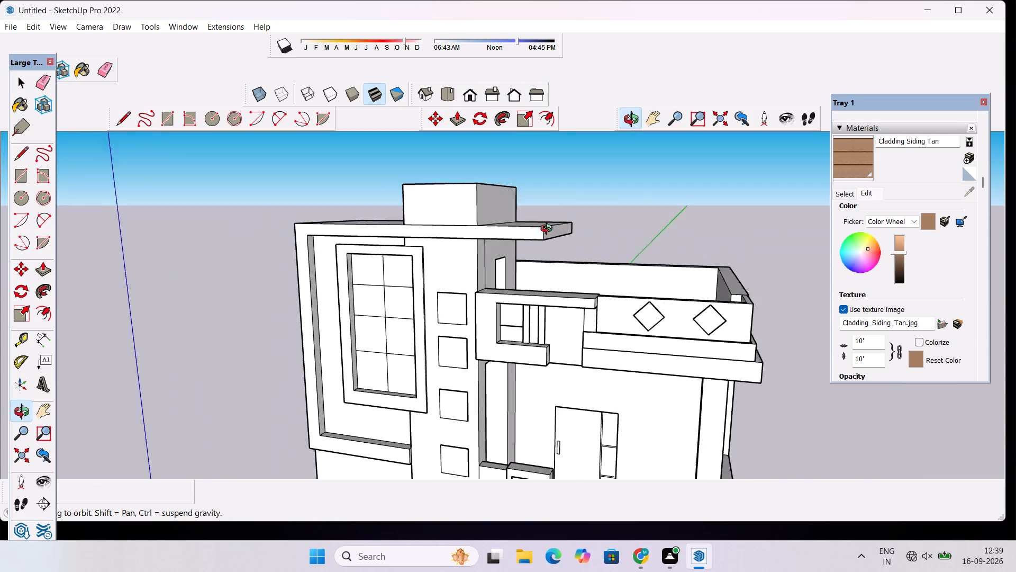
left_click_drag(549, 230, 503, 240)
scroll(531, 226, "down", 2)
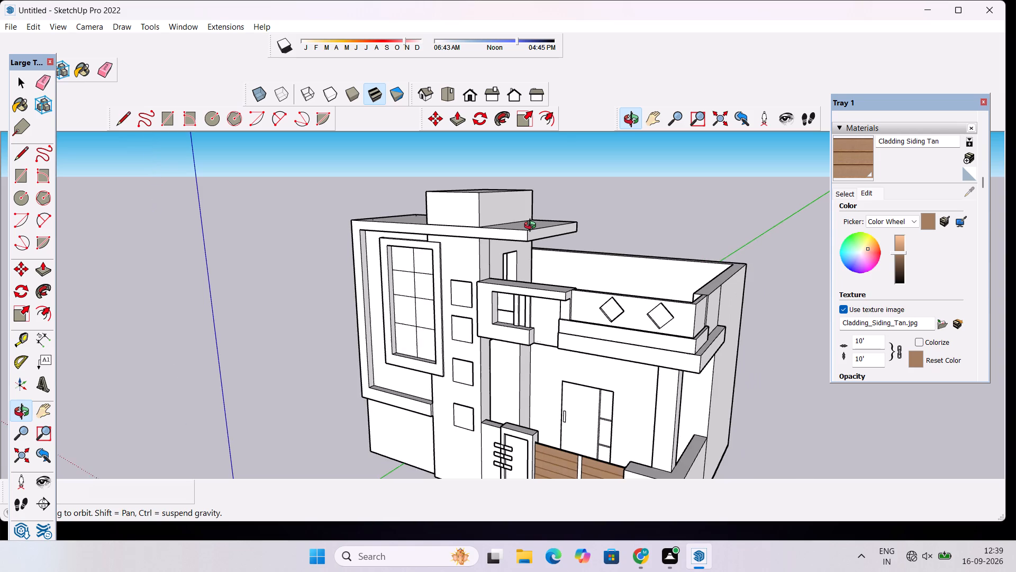
left_click_drag(532, 233, 502, 367)
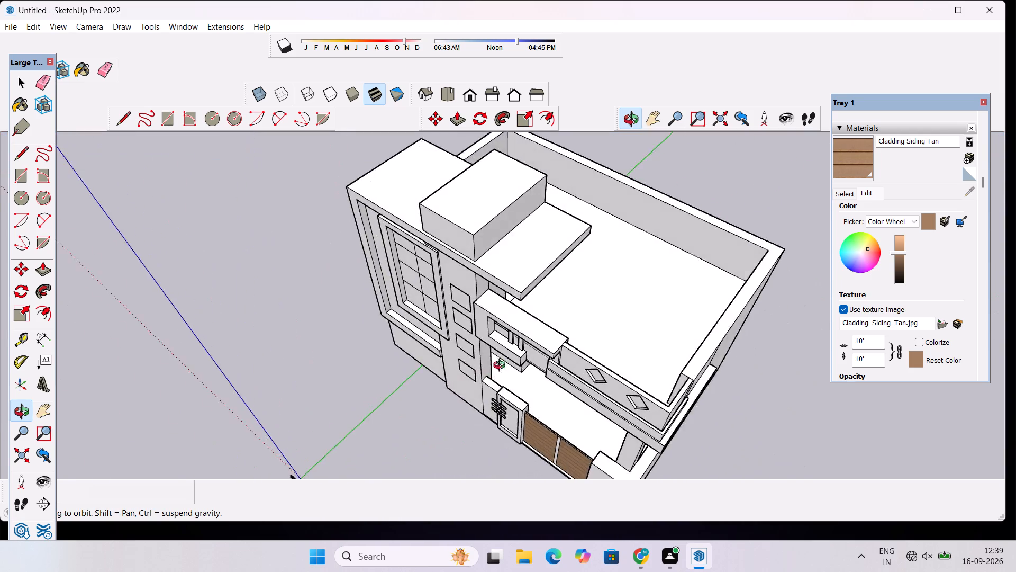
left_click_drag(502, 367, 292, 253)
left_click_drag(524, 310, 640, 294)
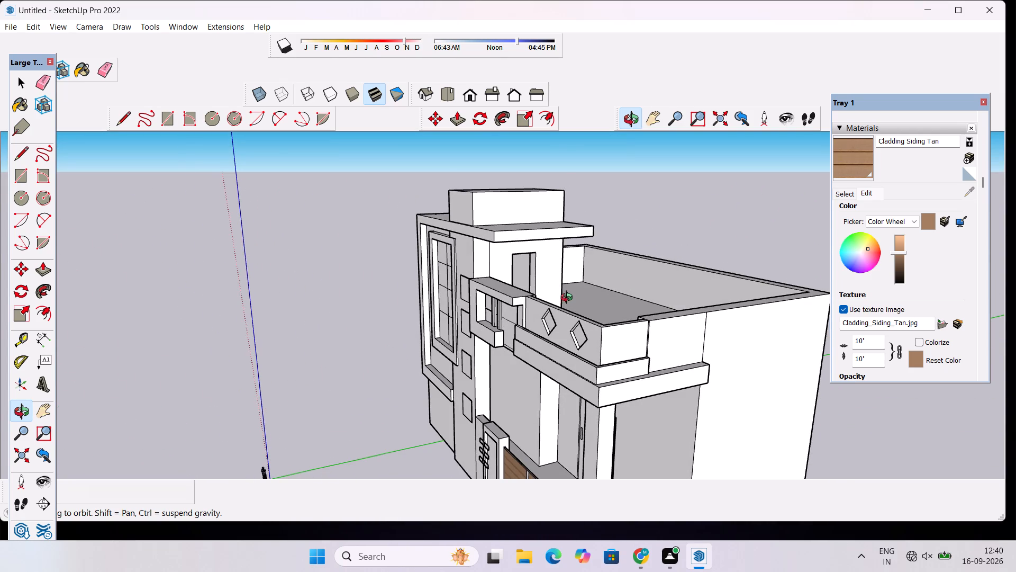
scroll(569, 298, "up", 1)
left_click_drag(492, 314, 532, 328)
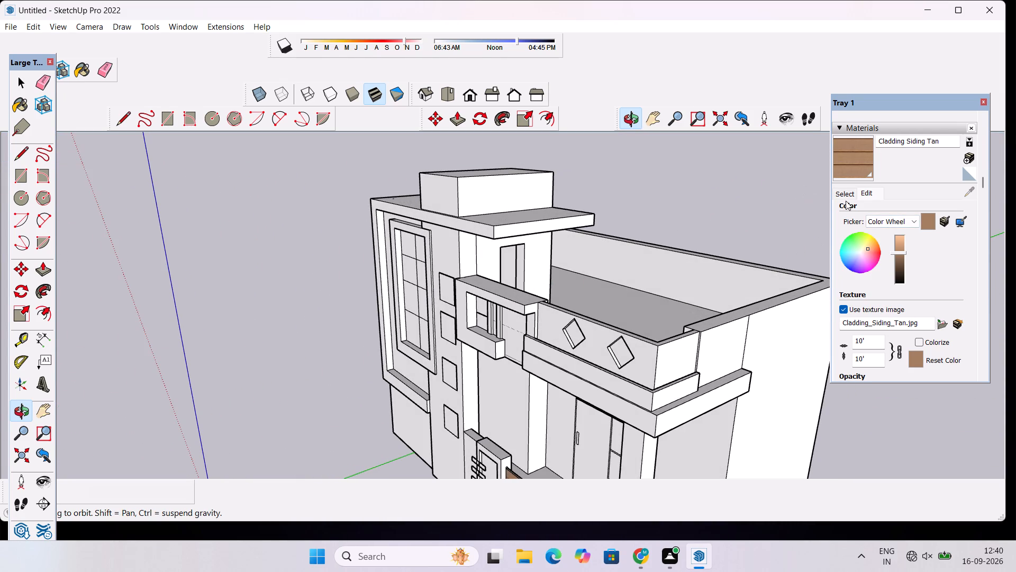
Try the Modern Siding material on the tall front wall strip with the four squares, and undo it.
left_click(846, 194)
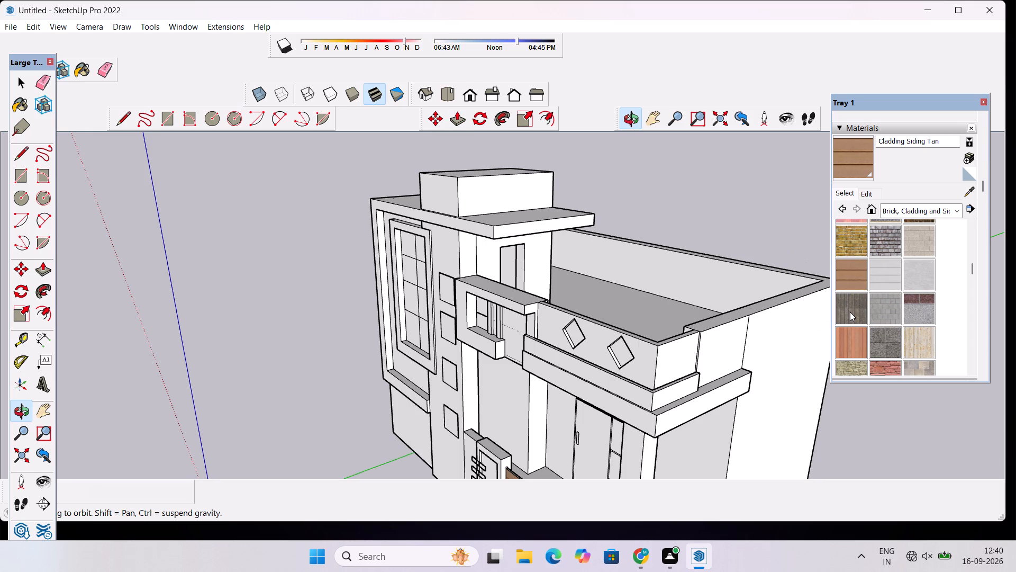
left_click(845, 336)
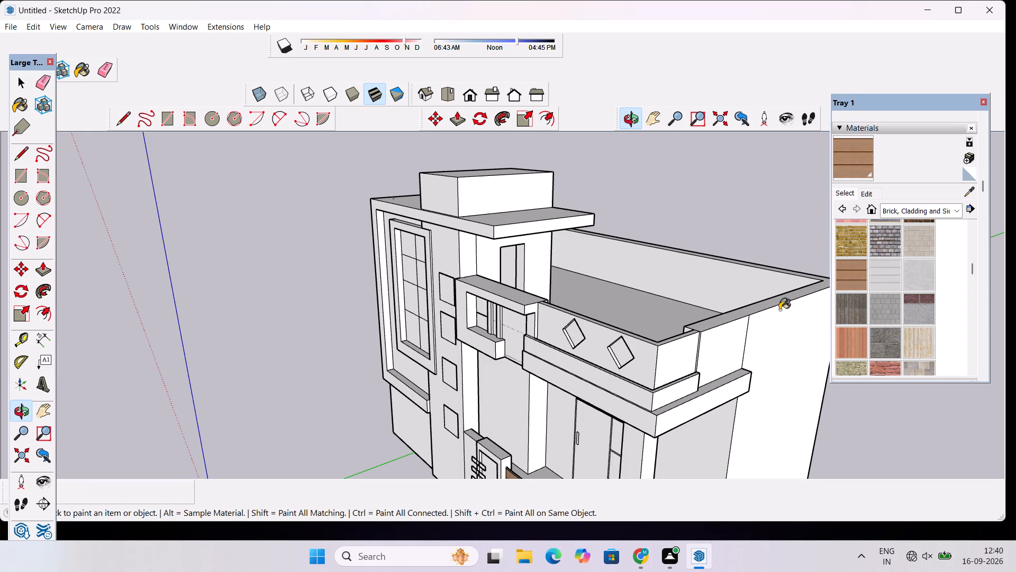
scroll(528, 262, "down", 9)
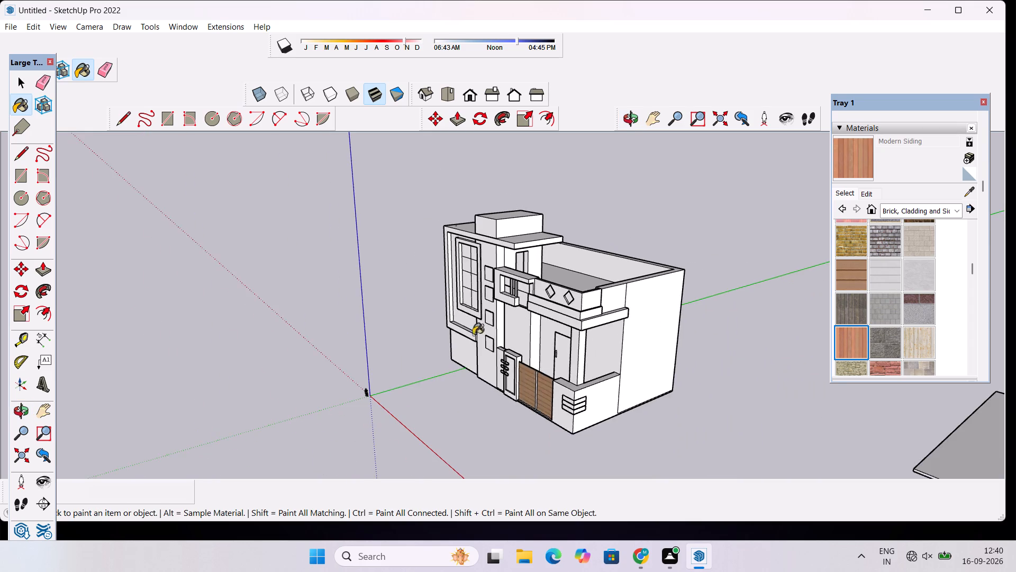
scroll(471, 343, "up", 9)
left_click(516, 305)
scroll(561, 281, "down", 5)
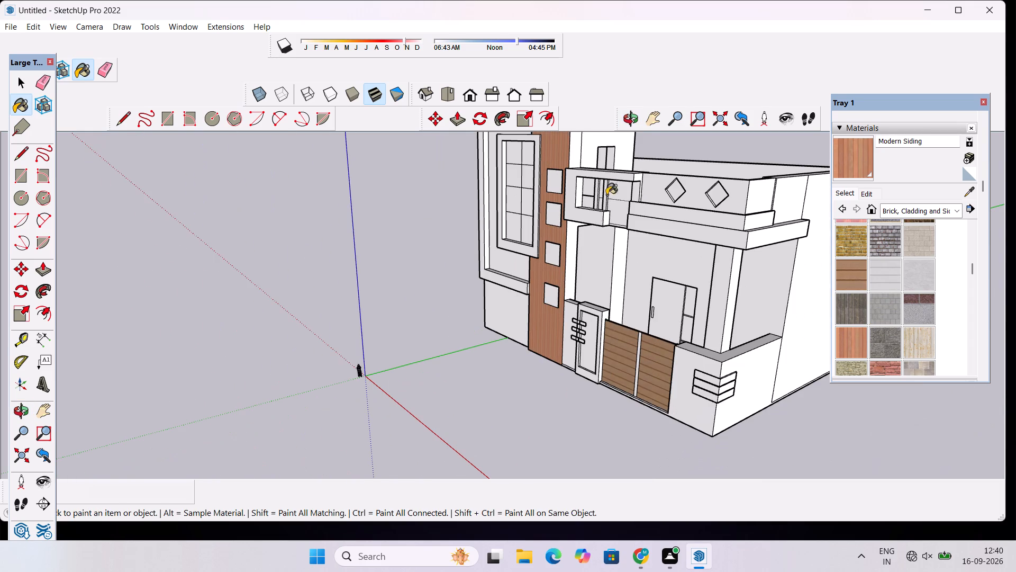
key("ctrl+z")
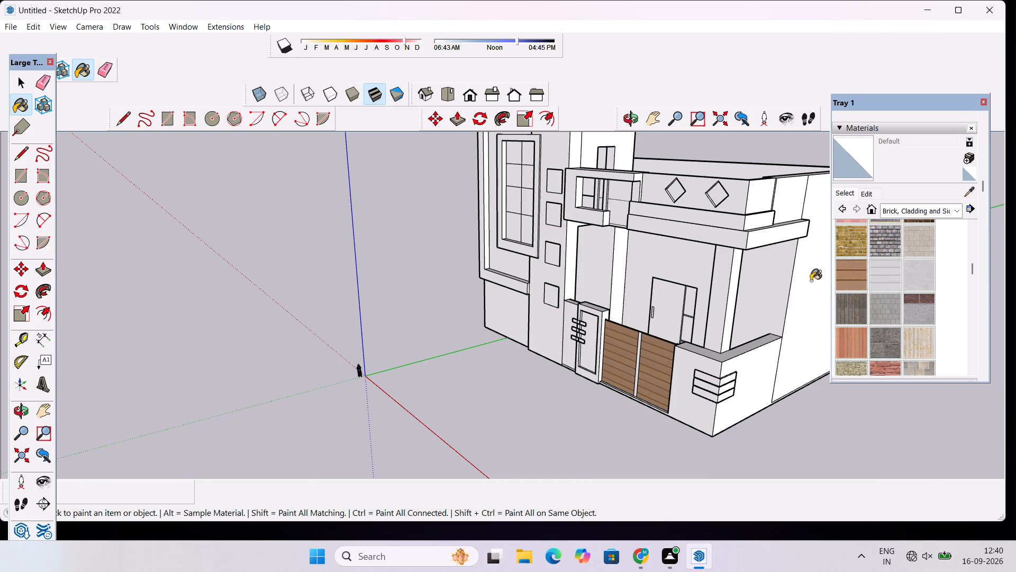
Apply Stone Flagstone Ashlar to the front of the tall wall strip with the four squares and the rooftop block above it.
scroll(879, 274, "down", 3)
scroll(881, 277, "up", 1)
left_click(879, 267)
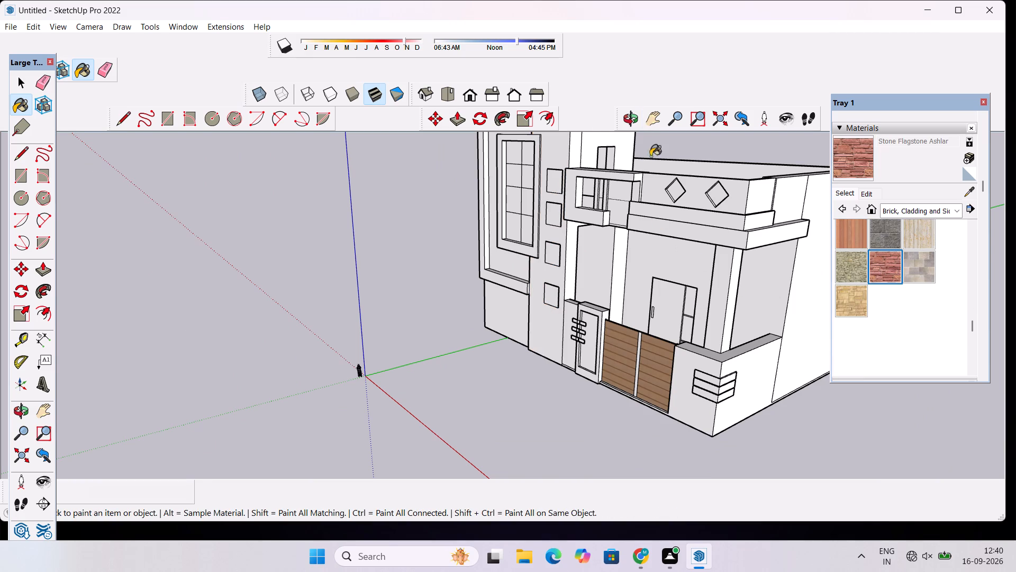
left_click_drag(625, 121, 627, 135)
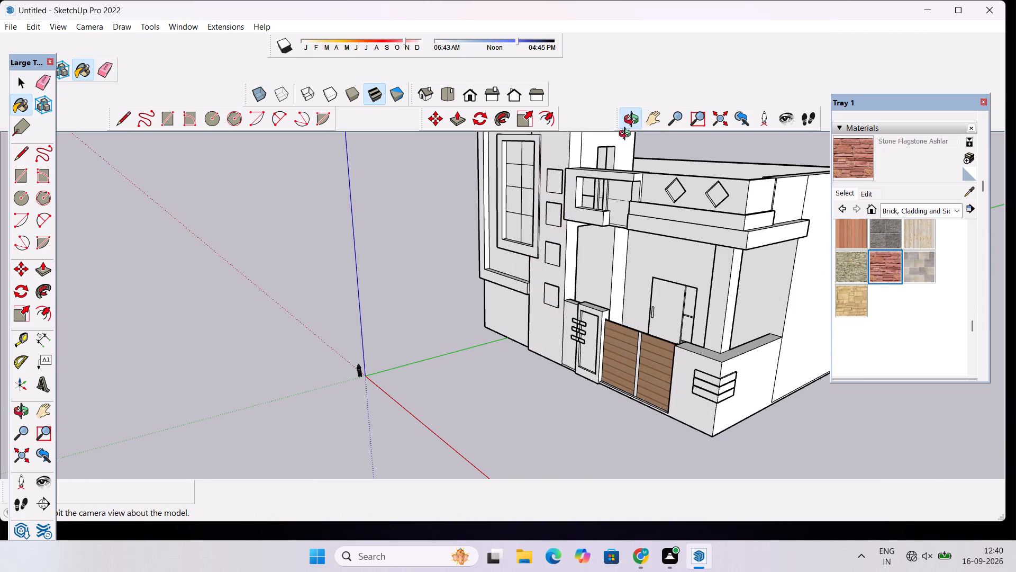
left_click_drag(627, 135, 627, 126)
left_click_drag(536, 261, 723, 207)
left_click_drag(515, 281, 558, 369)
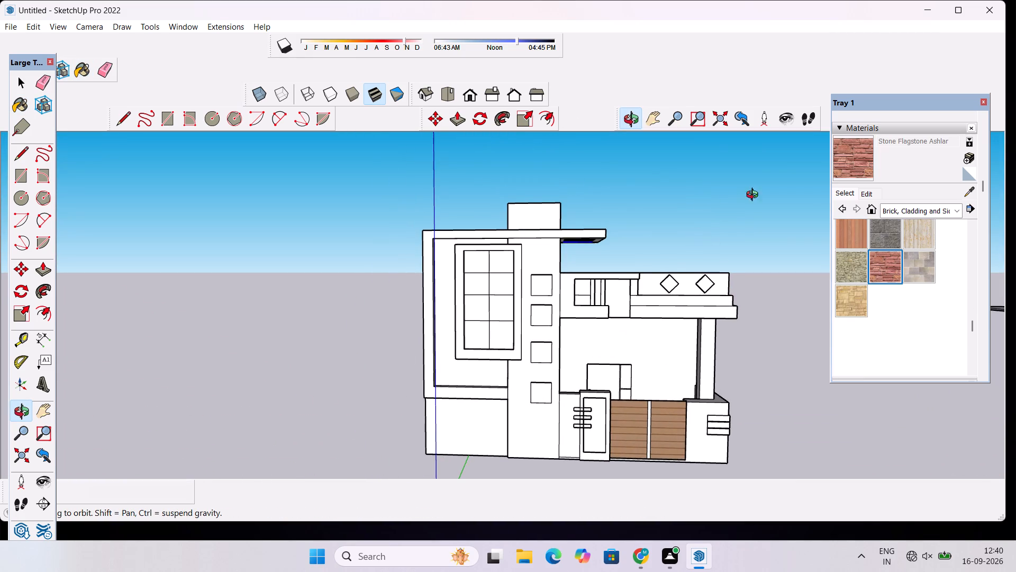
left_click(842, 146)
left_click(552, 254)
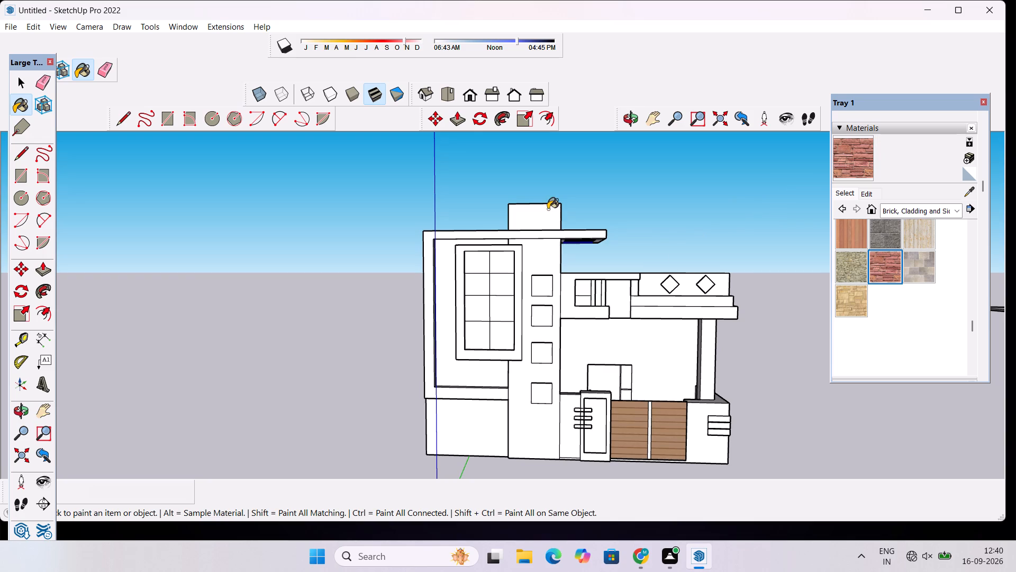
left_click(546, 215)
Paint the tall strip's side face between the roof slab and the balcony with Stone Flagstone Ashlar.
left_click(639, 118)
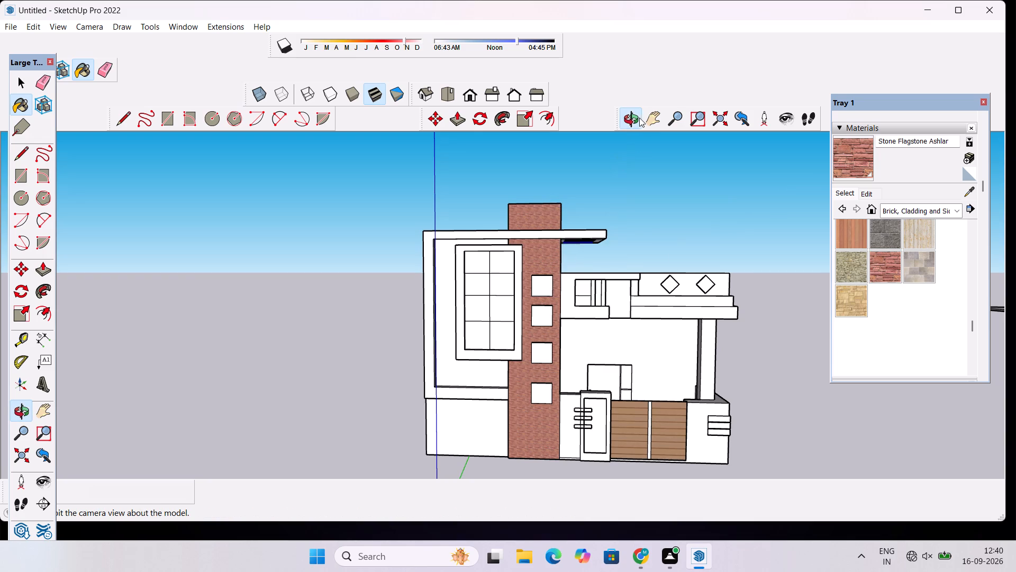
left_click_drag(645, 208, 386, 267)
left_click(841, 162)
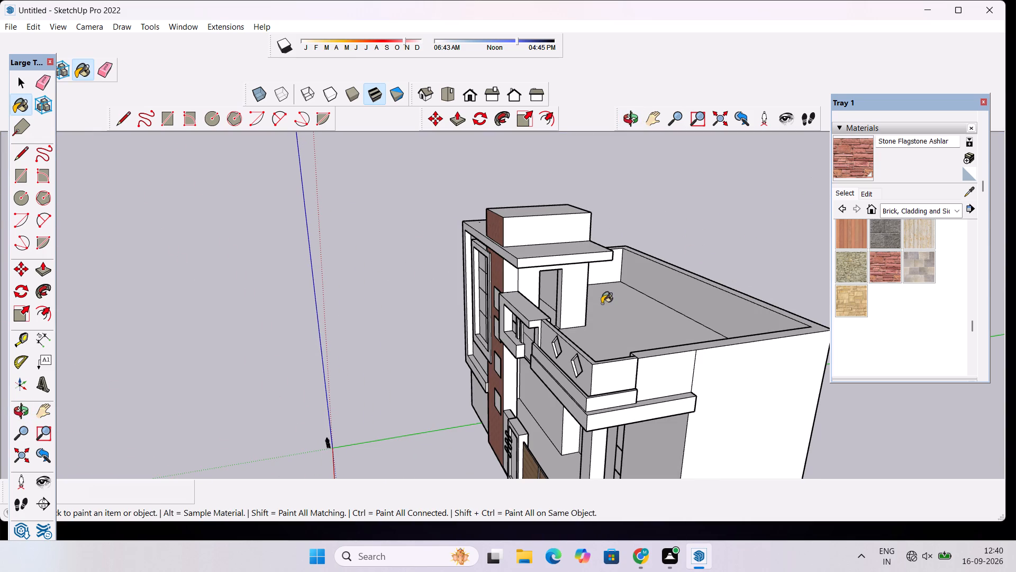
left_click(510, 279)
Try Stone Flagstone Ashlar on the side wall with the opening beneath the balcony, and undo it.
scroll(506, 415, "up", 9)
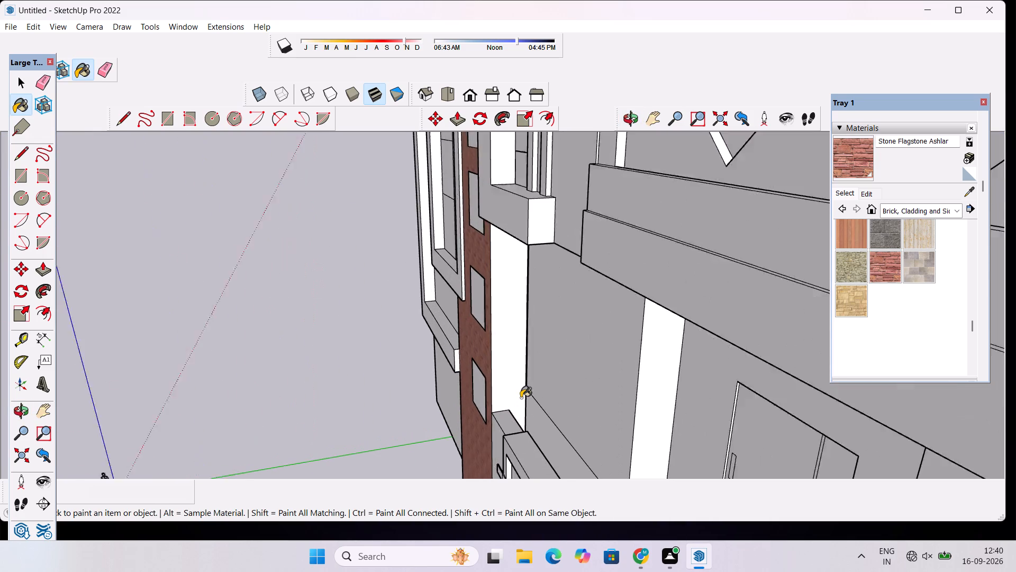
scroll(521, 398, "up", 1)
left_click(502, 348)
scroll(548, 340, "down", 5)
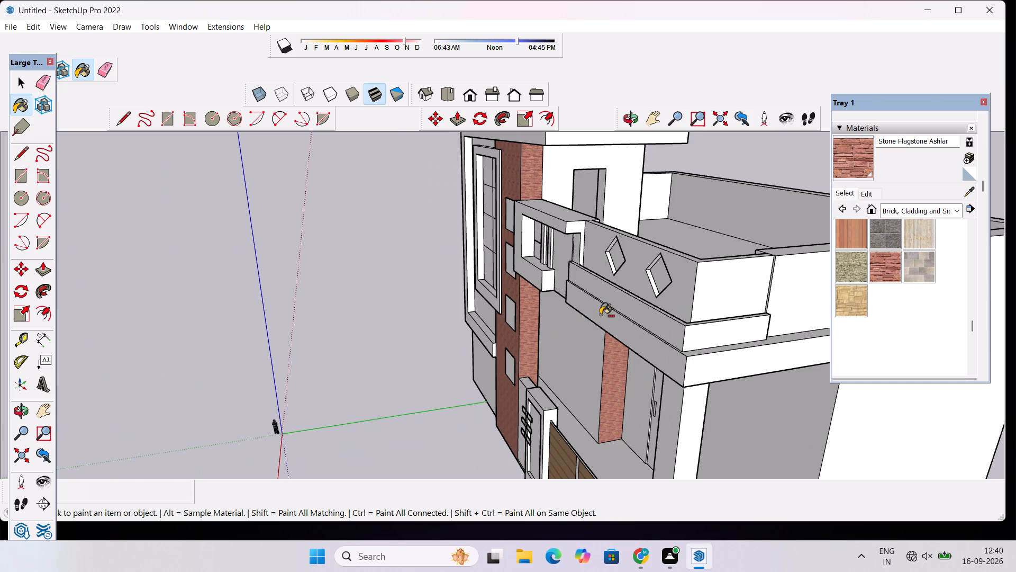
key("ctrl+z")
Paint the side wall around the opening beneath the balcony, beside the tall strip, with Stone Flagstone Ashlar.
left_click(629, 119)
left_click_drag(581, 304, 667, 301)
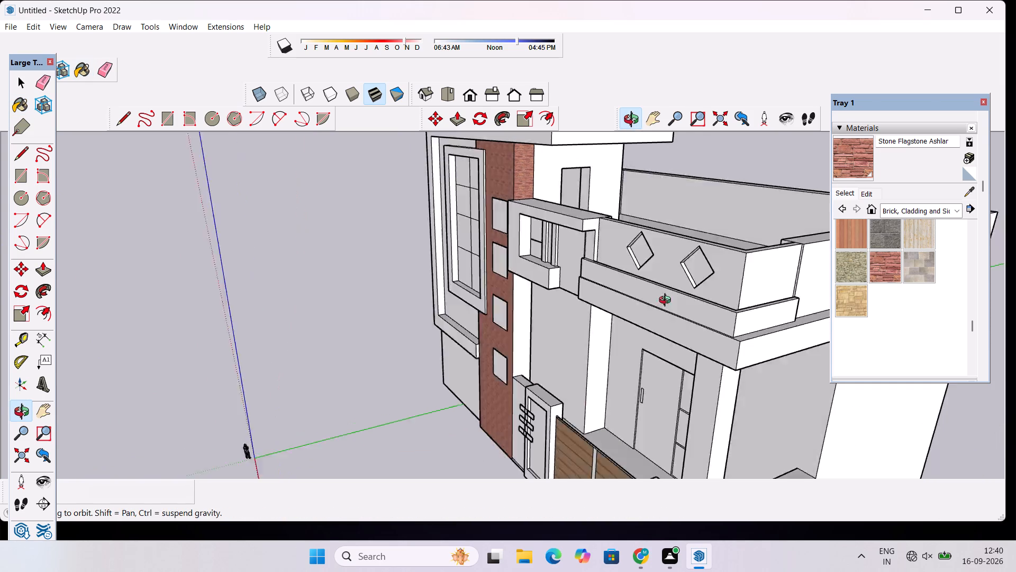
left_click_drag(667, 301, 786, 260)
left_click(850, 153)
scroll(485, 324, "up", 3)
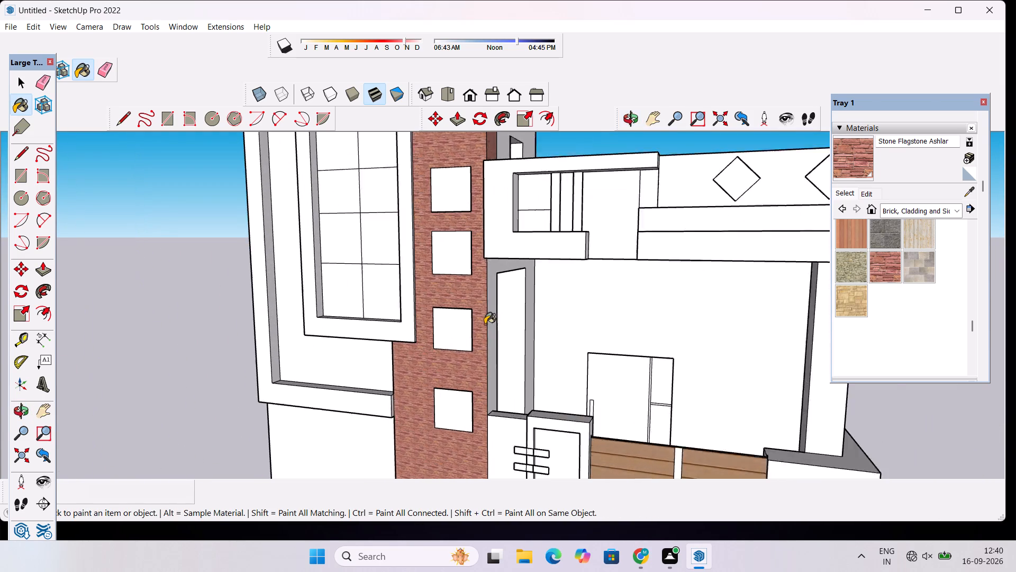
scroll(485, 324, "up", 1)
left_click(489, 307)
Paint the side of the rooftop block that faces the terrace with Stone Flagstone Ashlar.
scroll(506, 309, "down", 5)
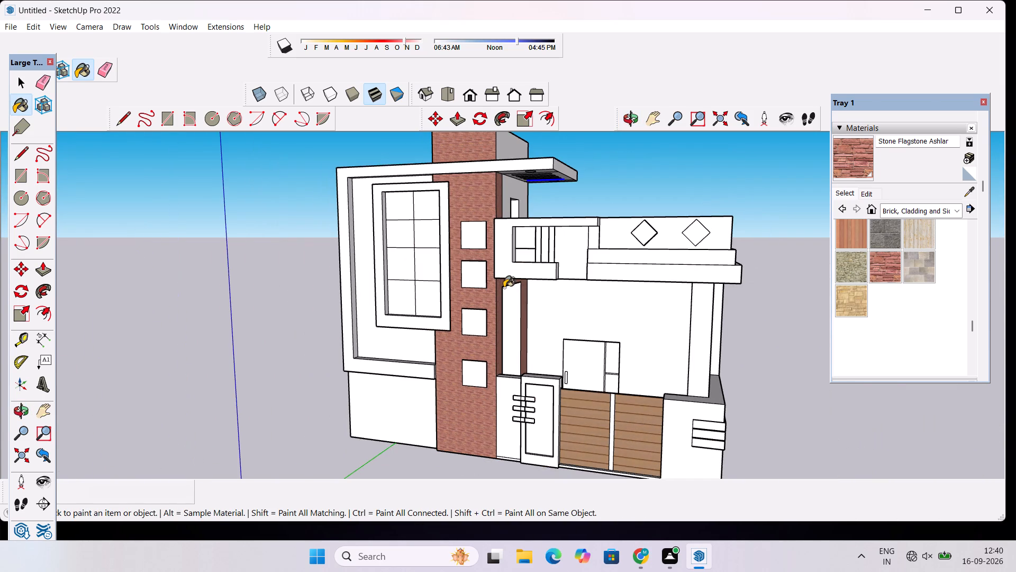
scroll(508, 308, "down", 4)
scroll(494, 272, "up", 1)
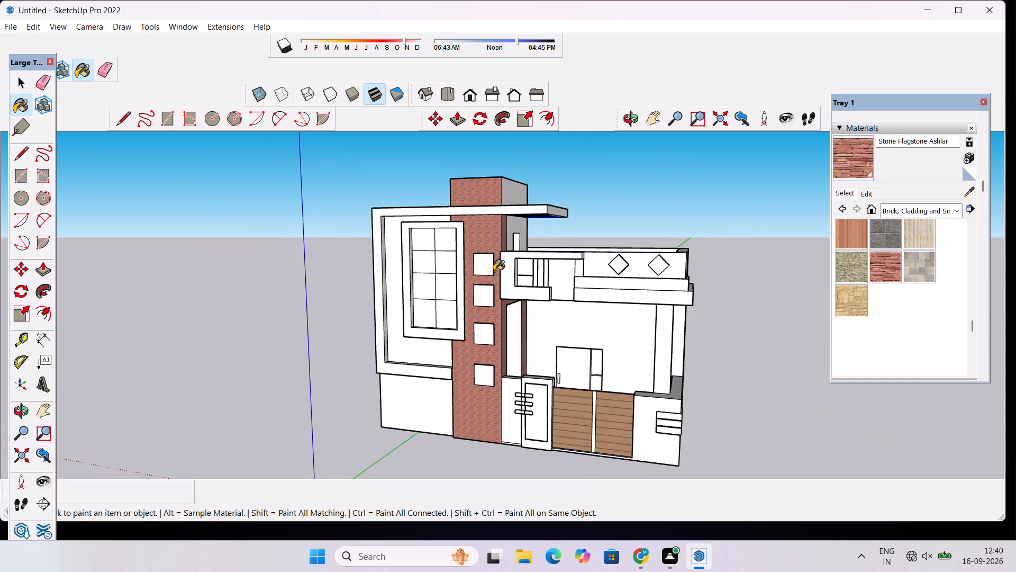
scroll(494, 271, "up", 3)
left_click(508, 176)
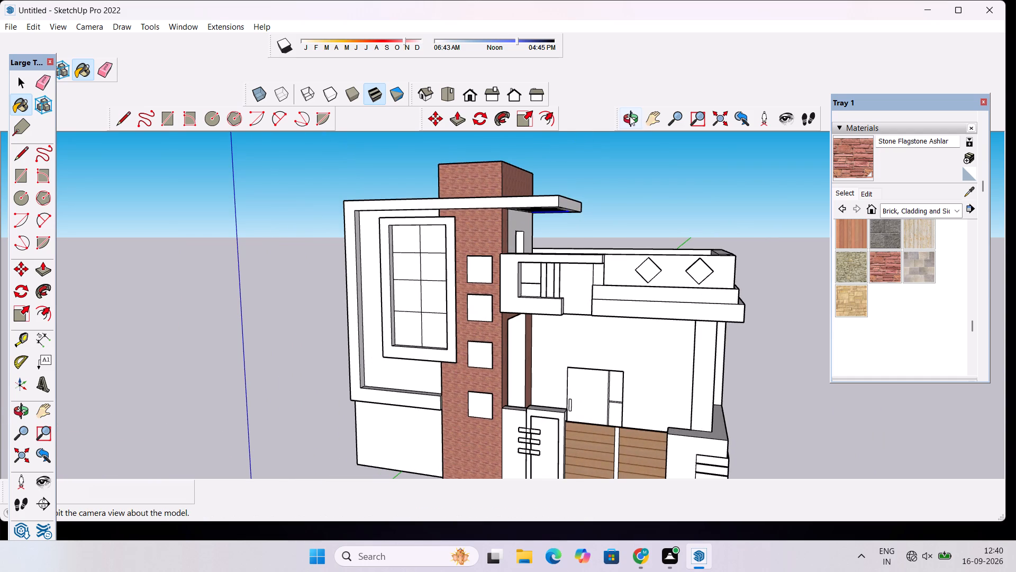
Cover the back and top of the rooftop block with Stone Flagstone Ashlar, checking its remaining sides.
left_click(630, 116)
left_click_drag(557, 215, 1002, 268)
left_click(845, 163)
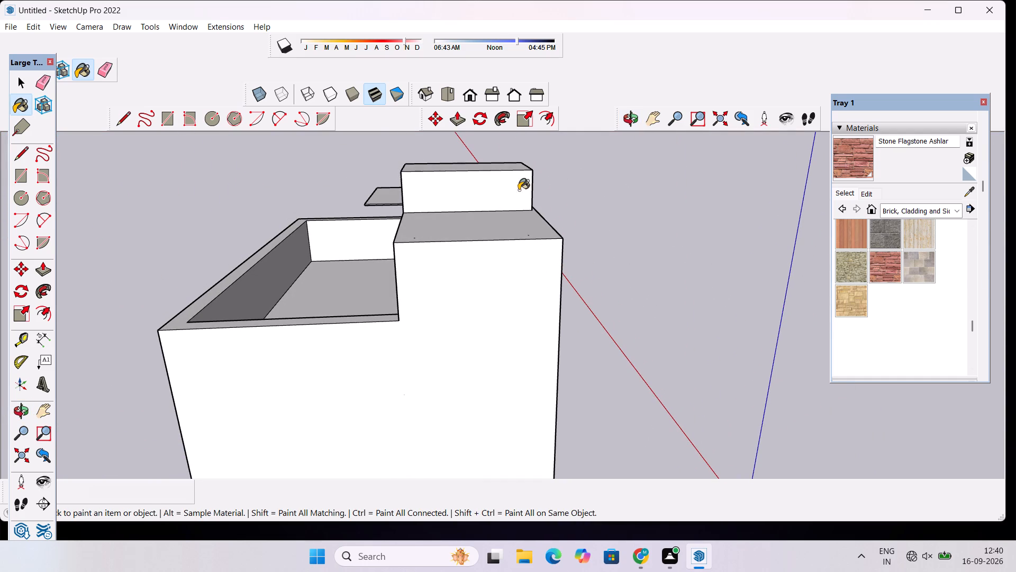
left_click(512, 190)
left_click(506, 170)
scroll(502, 171, "up", 9)
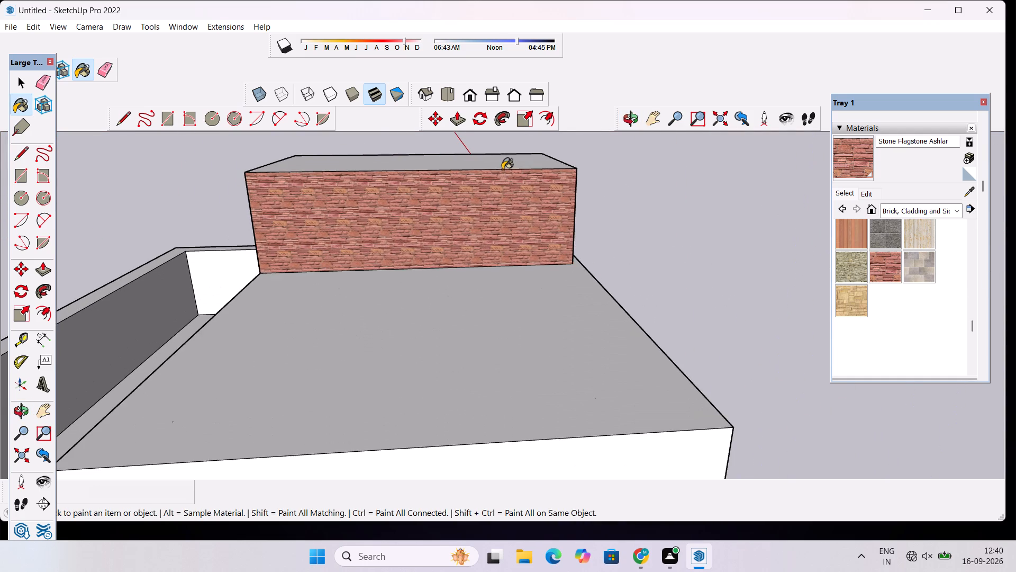
left_click(503, 164)
left_click(623, 122)
left_click_drag(276, 280, 551, 271)
left_click(859, 164)
left_click(540, 219)
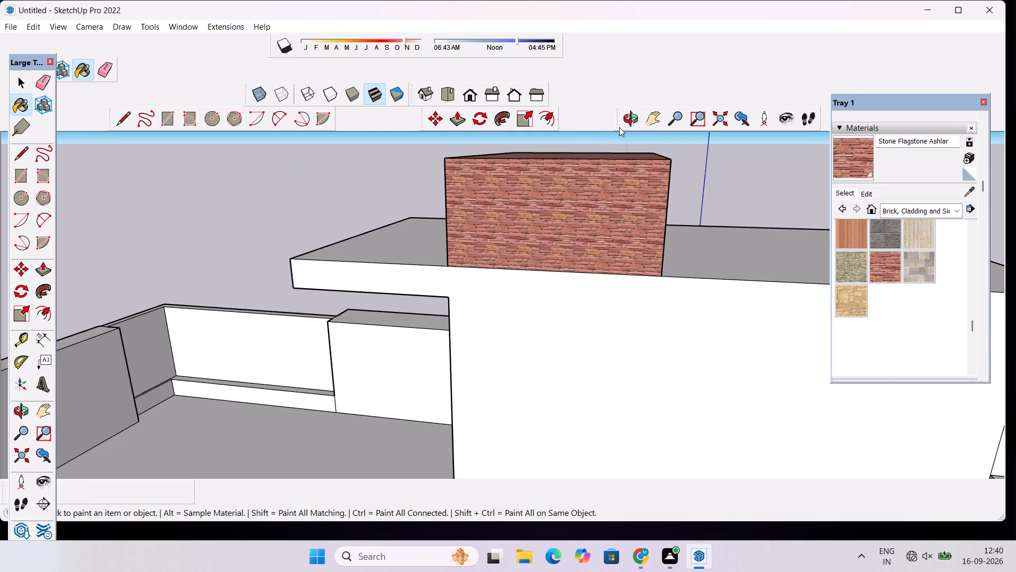
left_click(627, 122)
left_click_drag(456, 222, 614, 240)
left_click(859, 165)
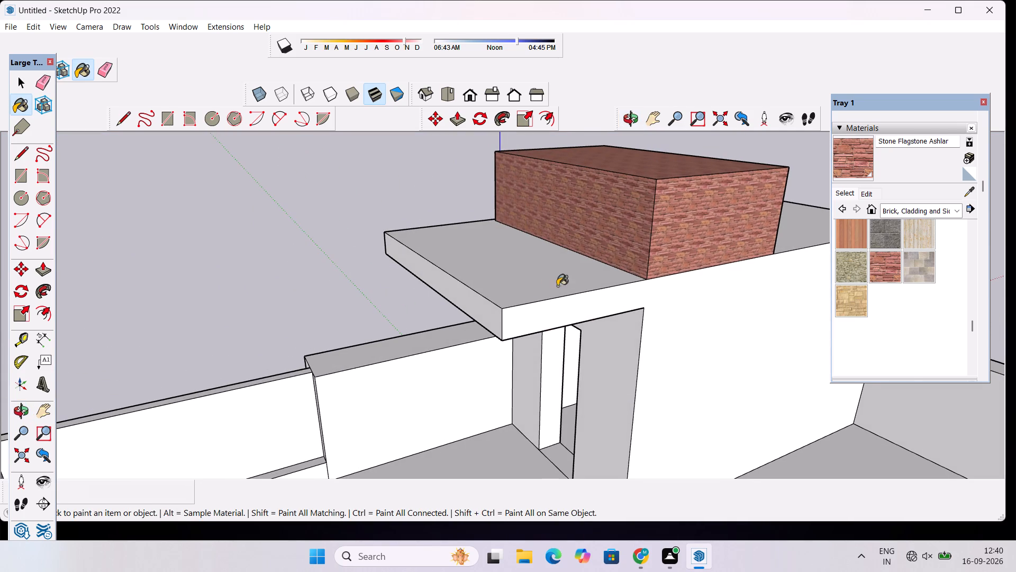
Examine the stone-clad strip and rooftop block from below the roof slab, from the front and from above.
left_click(629, 125)
left_click_drag(351, 360, 714, 218)
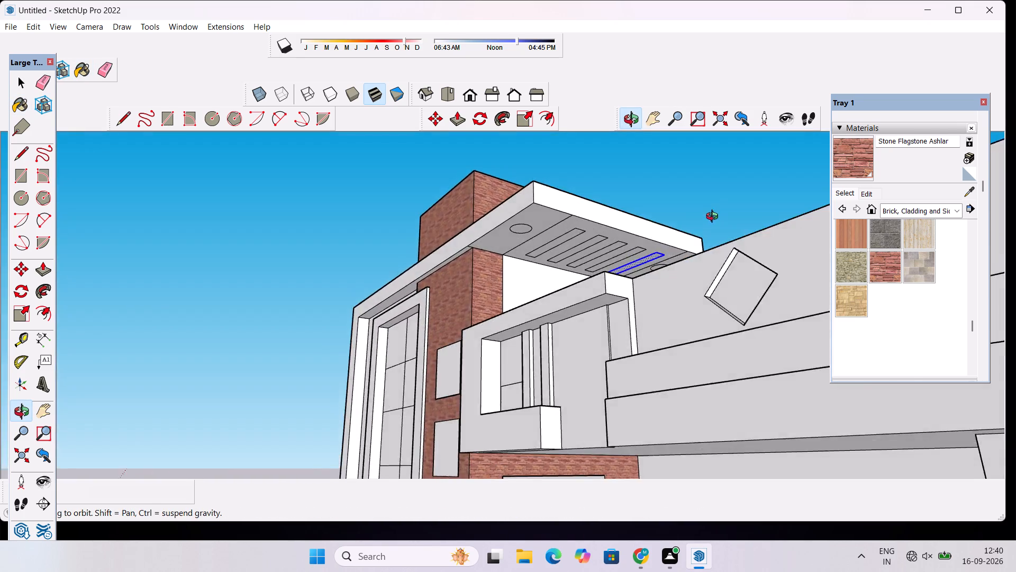
left_click_drag(714, 218, 820, 265)
left_click_drag(467, 365, 550, 334)
scroll(540, 311, "down", 9)
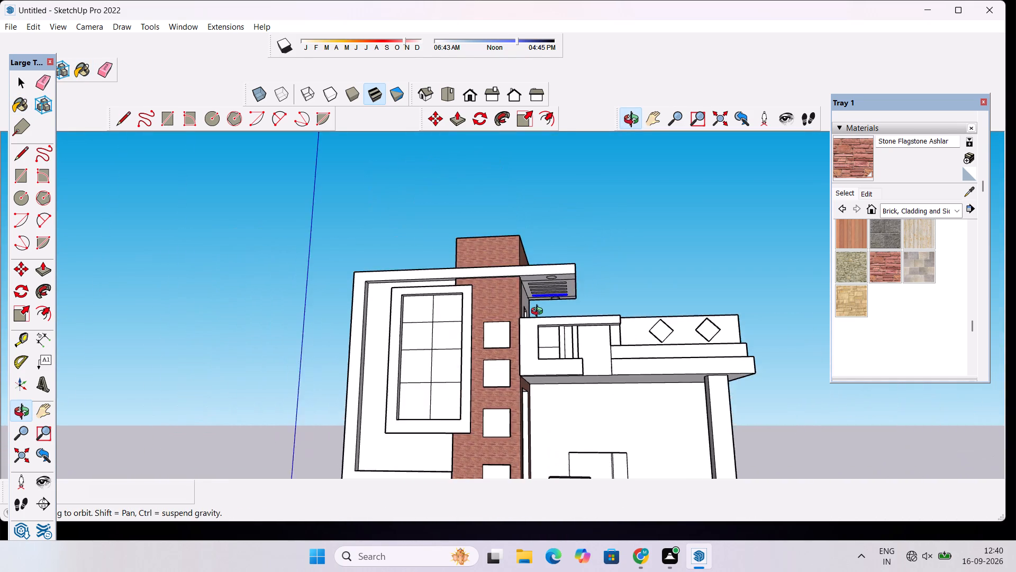
left_click_drag(549, 347, 574, 418)
scroll(539, 352, "down", 5)
left_click_drag(538, 376, 442, 353)
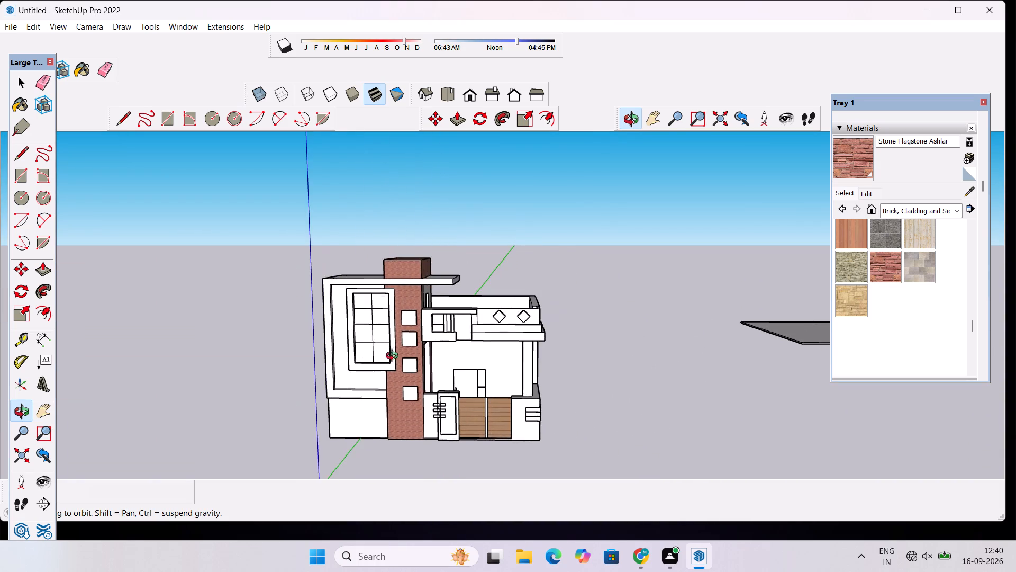
scroll(340, 324, "up", 8)
left_click_drag(440, 292, 483, 315)
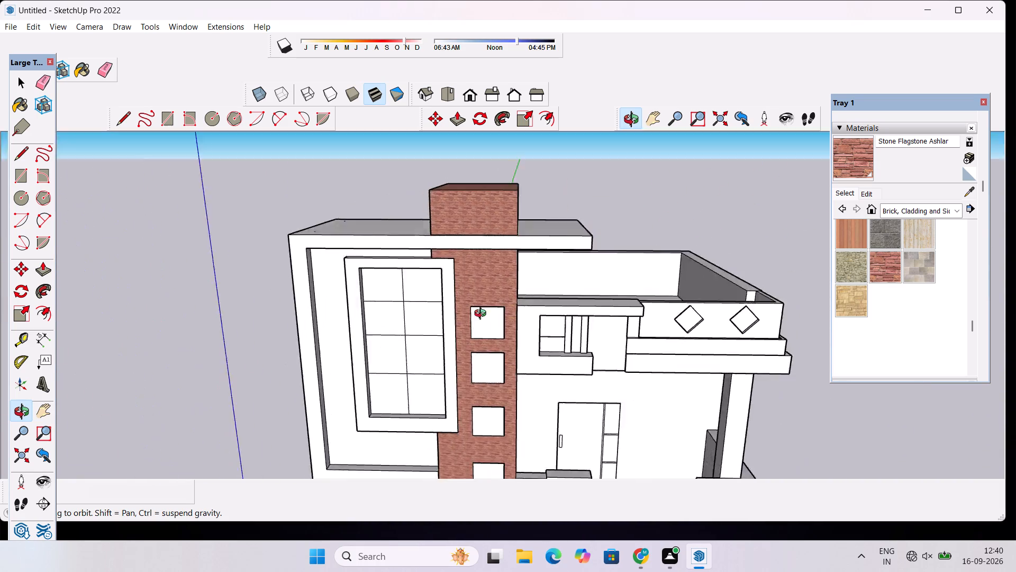
left_click_drag(483, 315, 480, 348)
scroll(429, 285, "down", 10)
left_click_drag(556, 325, 448, 329)
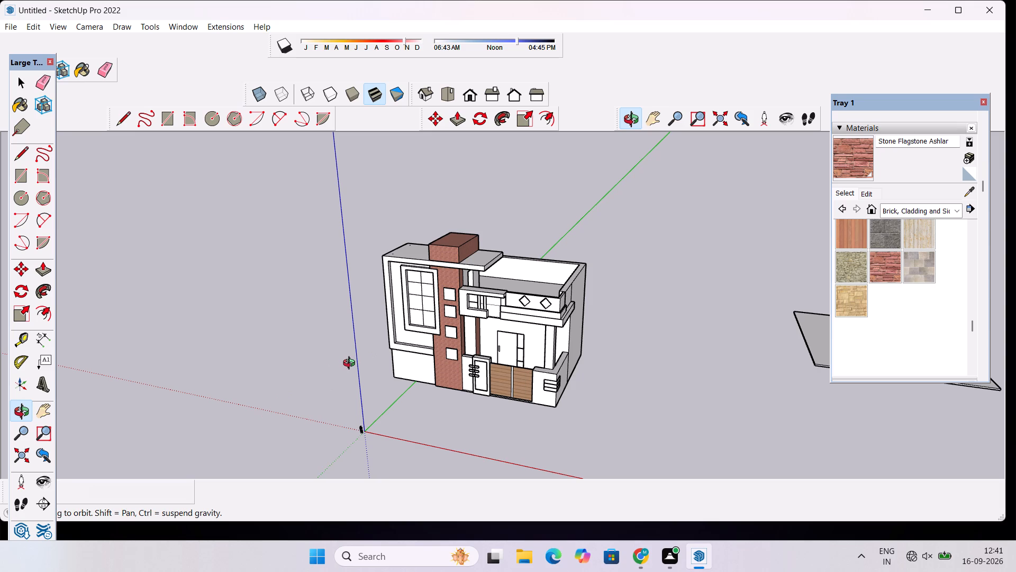
scroll(405, 367, "down", 5)
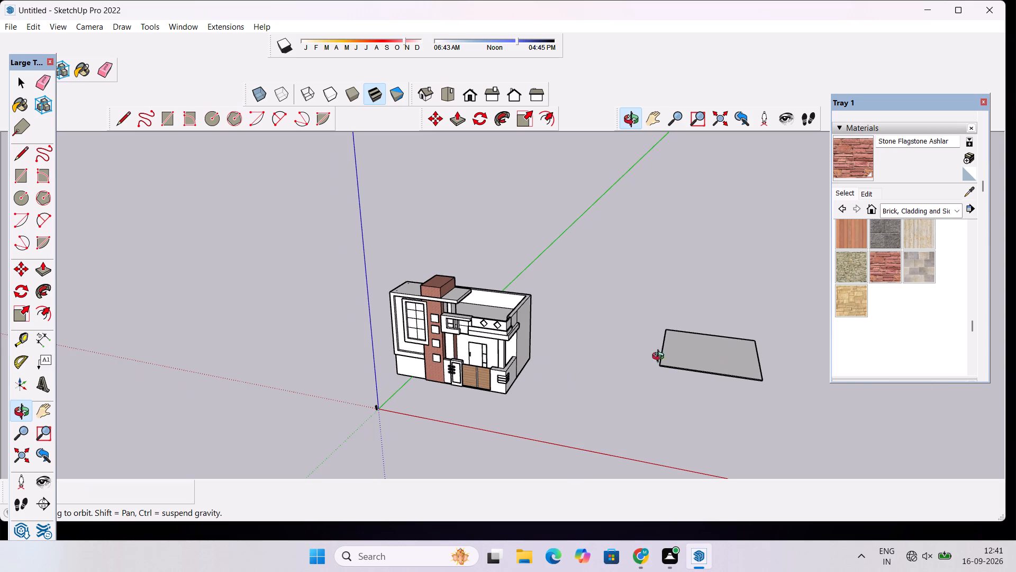
scroll(398, 356, "down", 3)
scroll(458, 366, "up", 14)
left_click_drag(435, 404, 534, 387)
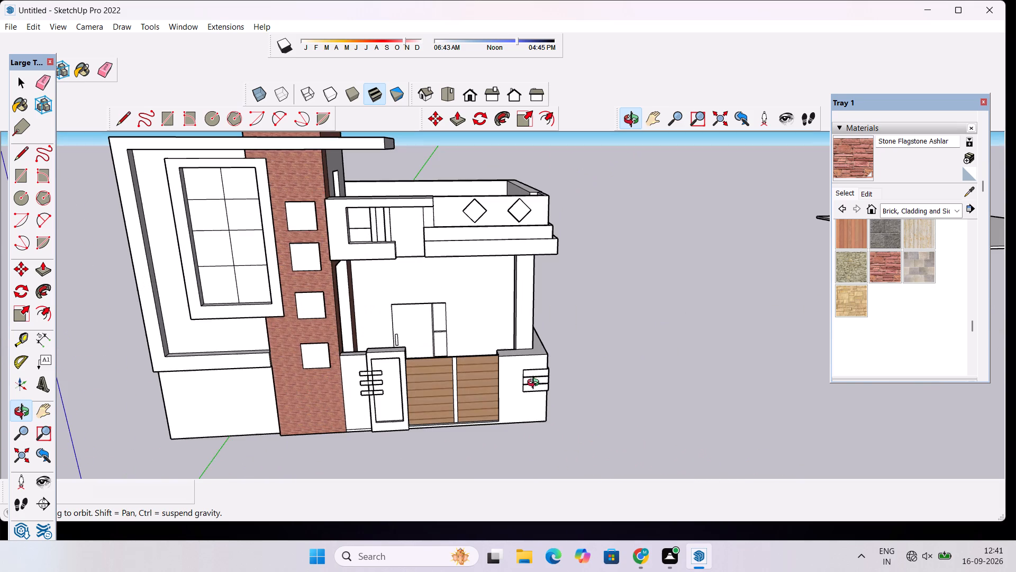
Paint the front and outer side faces of the porch's corner column with Stone Flagstone Ashlar.
left_click_drag(553, 378, 471, 470)
scroll(457, 428, "up", 4)
left_click_drag(487, 414, 442, 416)
left_click_drag(430, 419, 432, 349)
left_click_drag(432, 347, 391, 460)
left_click(861, 154)
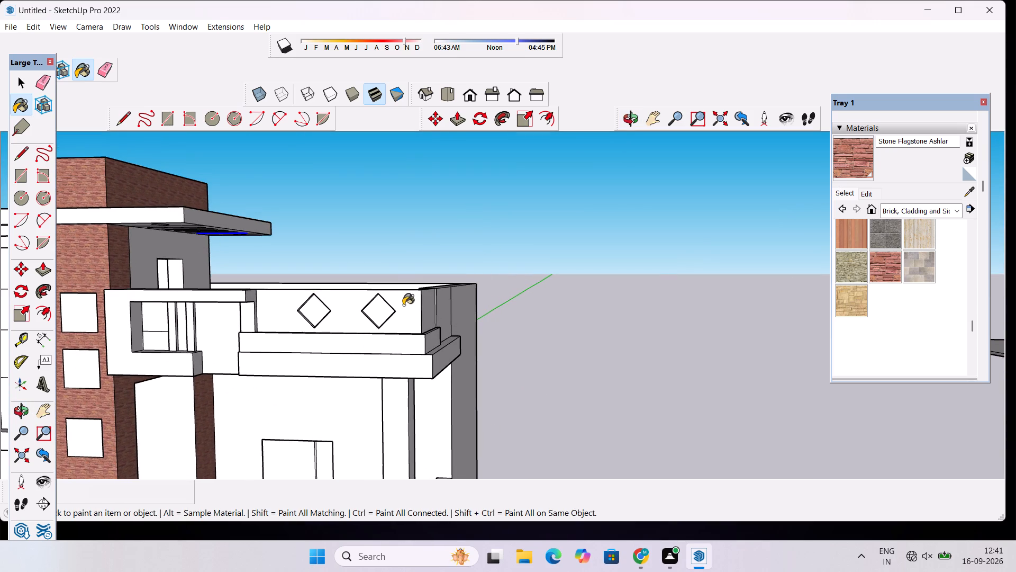
scroll(403, 305, "down", 8)
scroll(387, 422, "up", 11)
left_click(418, 337)
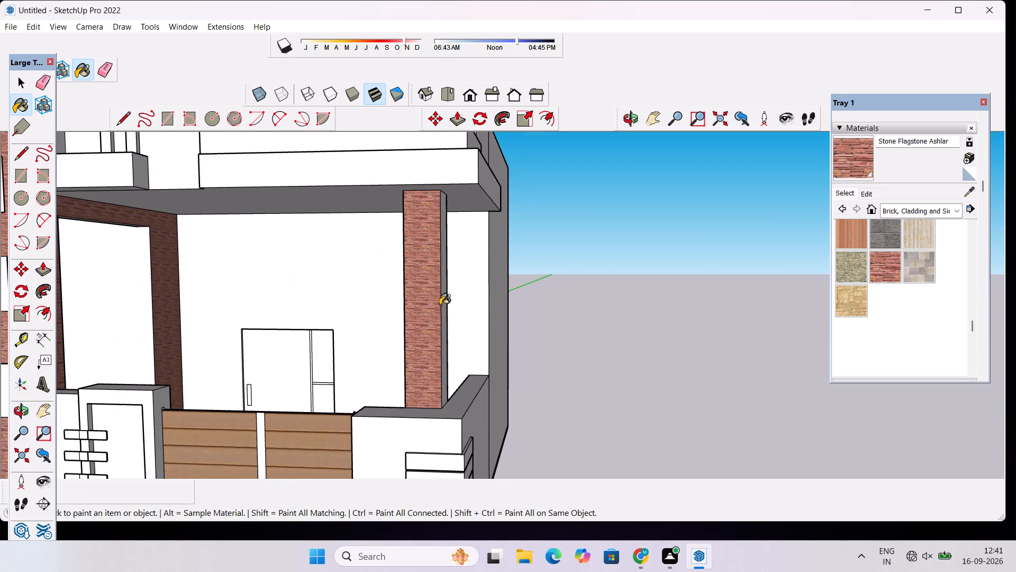
scroll(440, 305, "up", 10)
left_click(443, 288)
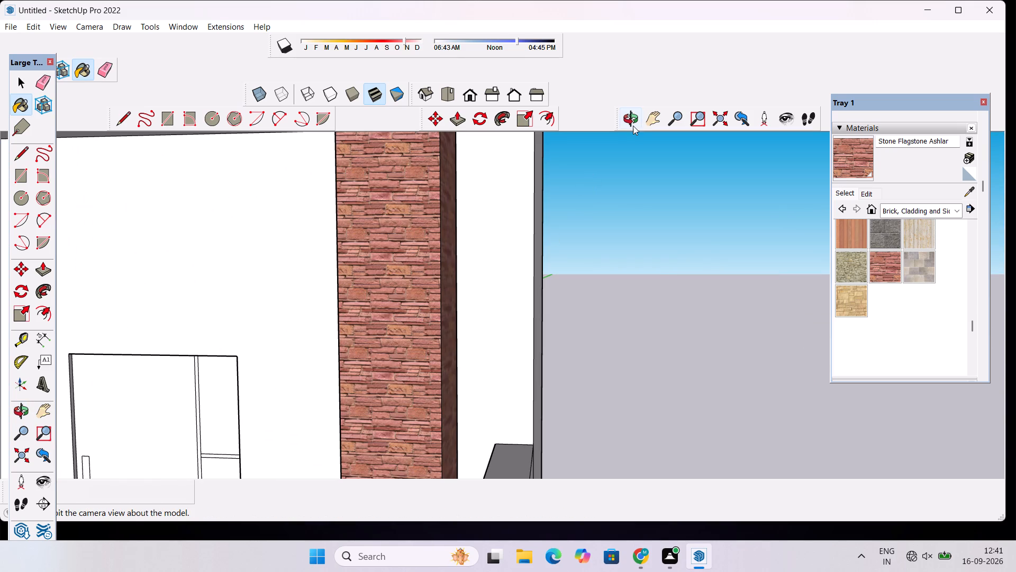
Paint the rear face of the porch's corner column with Stone Flagstone Ashlar.
left_click(633, 122)
left_click_drag(646, 215, 419, 276)
scroll(415, 279, "down", 5)
left_click_drag(419, 298, 283, 312)
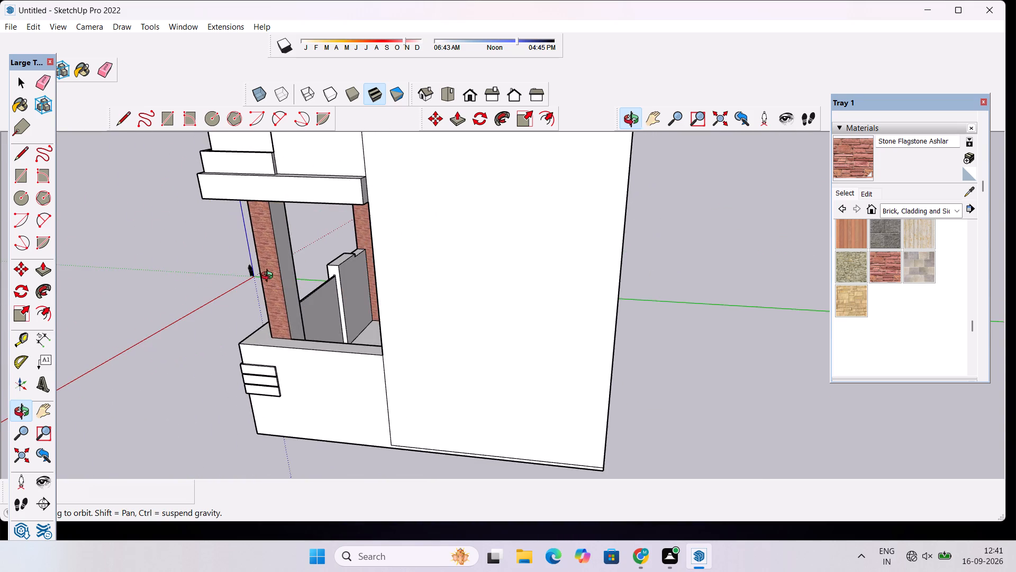
scroll(298, 249, "up", 3)
scroll(322, 269, "down", 2)
left_click(868, 150)
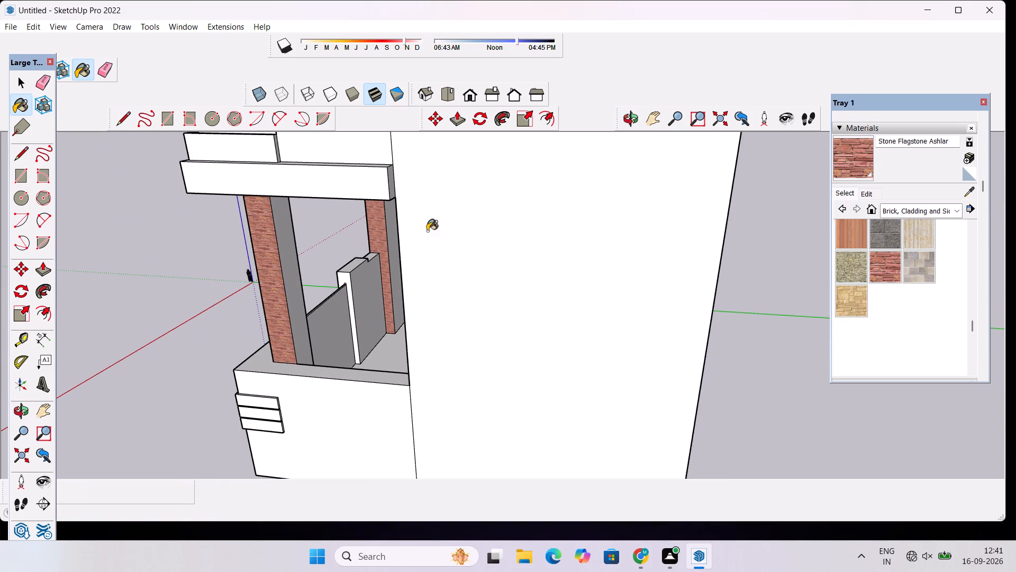
left_click(282, 282)
left_click(290, 274)
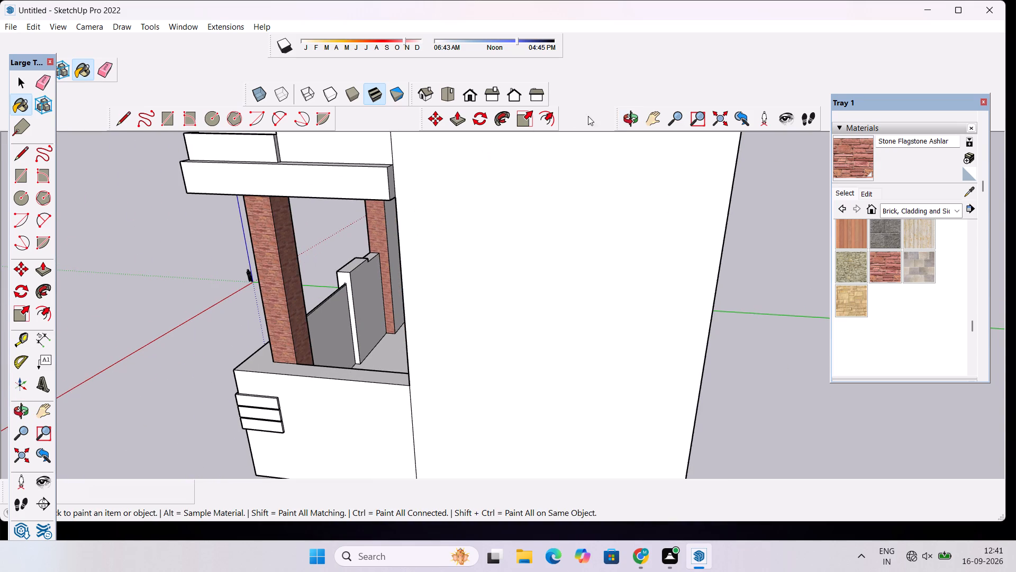
Paint the porch corner column's inner side face, towards the gate, with Stone Flagstone Ashlar.
left_click(632, 120)
left_click_drag(144, 320, 671, 330)
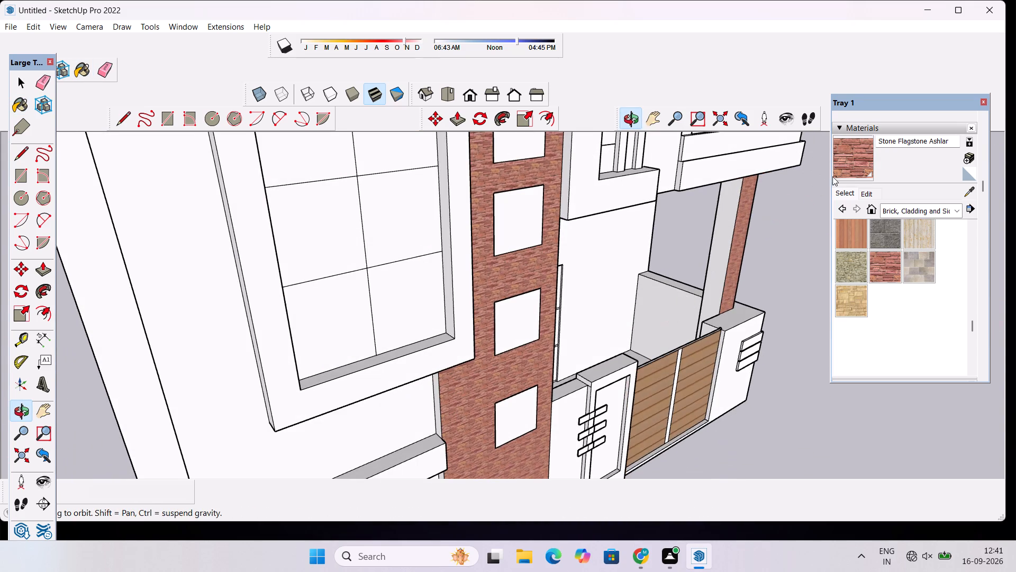
left_click(843, 169)
left_click(728, 228)
Paint both jambs and the soffit inside the tall opening beside the porch, across from the corner column, with Stone Flagstone Ashlar.
left_click(627, 123)
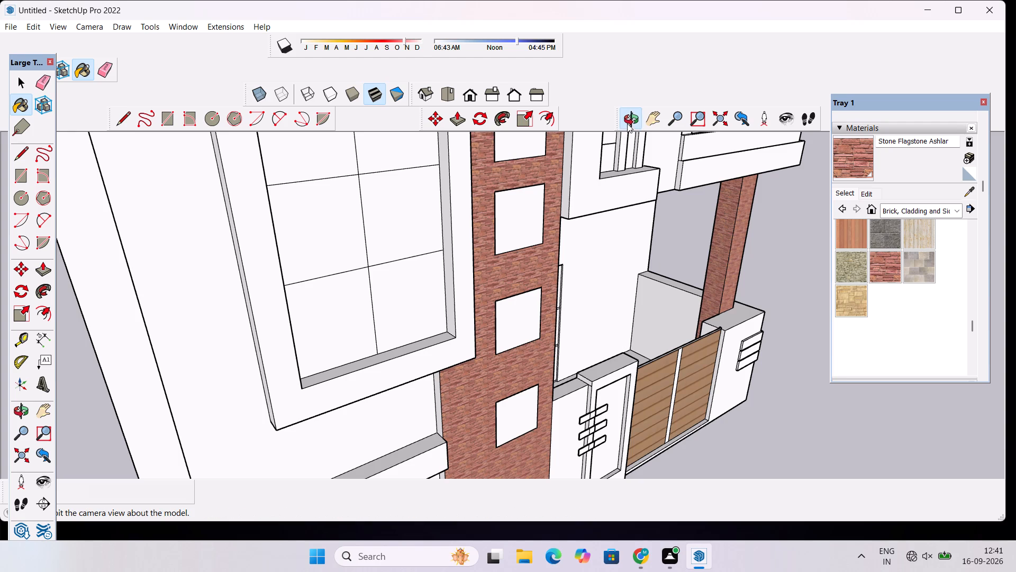
left_click_drag(665, 251, 177, 265)
left_click_drag(322, 461, 319, 436)
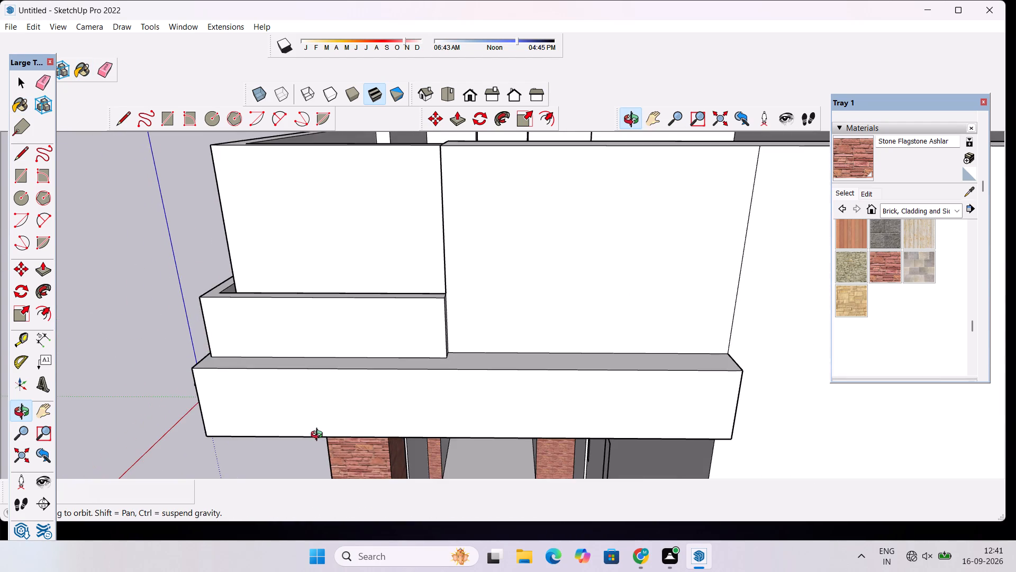
left_click_drag(320, 446, 298, 359, "shift")
left_click_drag(367, 445, 365, 347, "shift")
left_click_drag(409, 389, 413, 343)
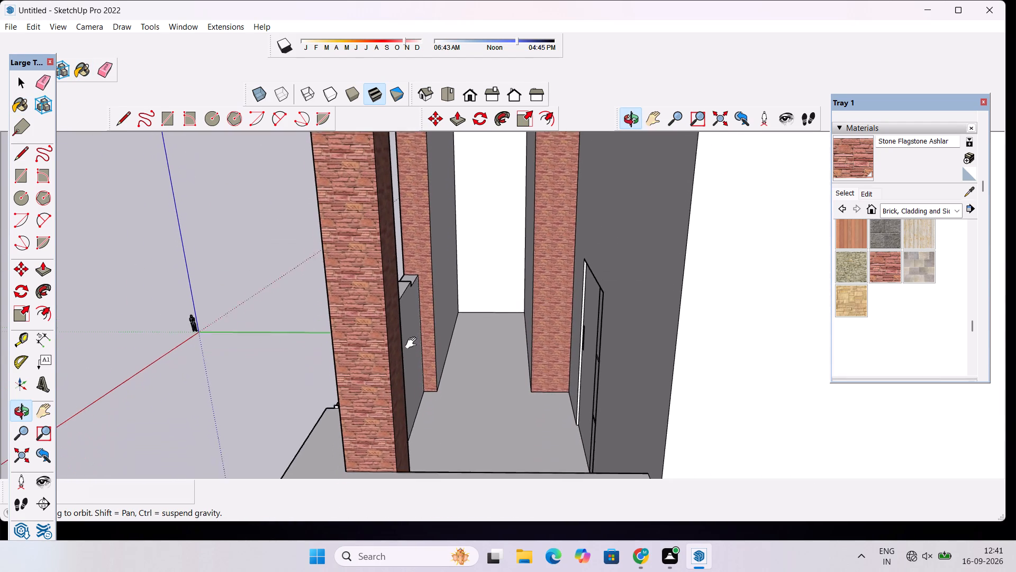
left_click_drag(413, 343, 413, 336)
left_click_drag(423, 354, 430, 428, "shift")
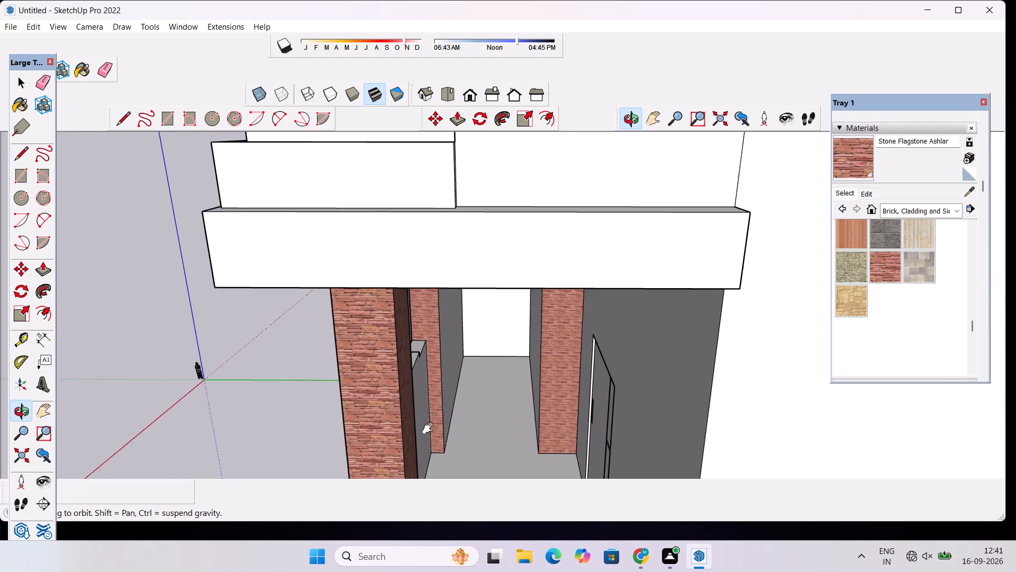
left_click_drag(430, 428, 430, 435, "shift")
scroll(437, 407, "down", 2)
left_click_drag(452, 394, 442, 315)
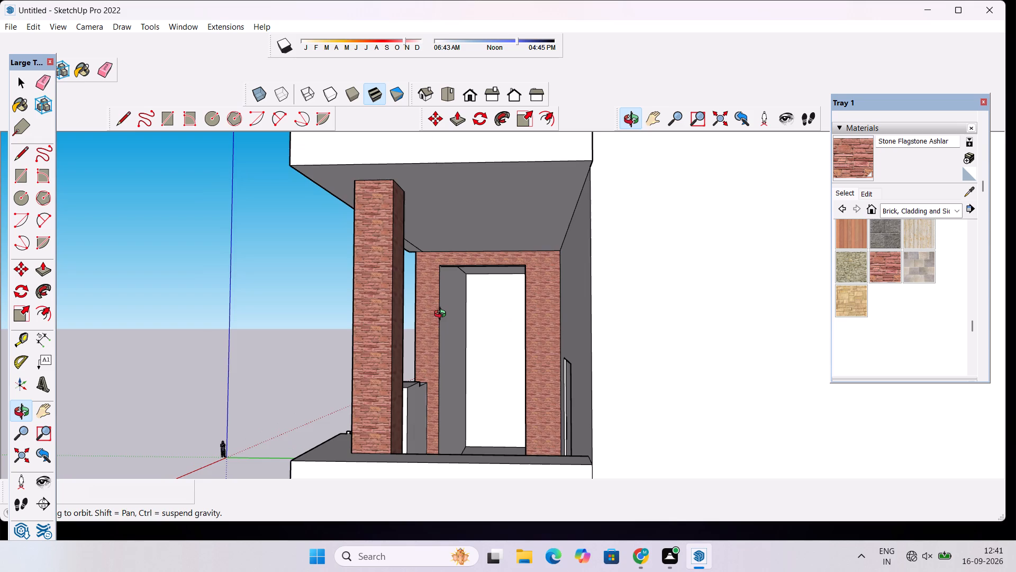
scroll(442, 315, "up", 4)
left_click(867, 158)
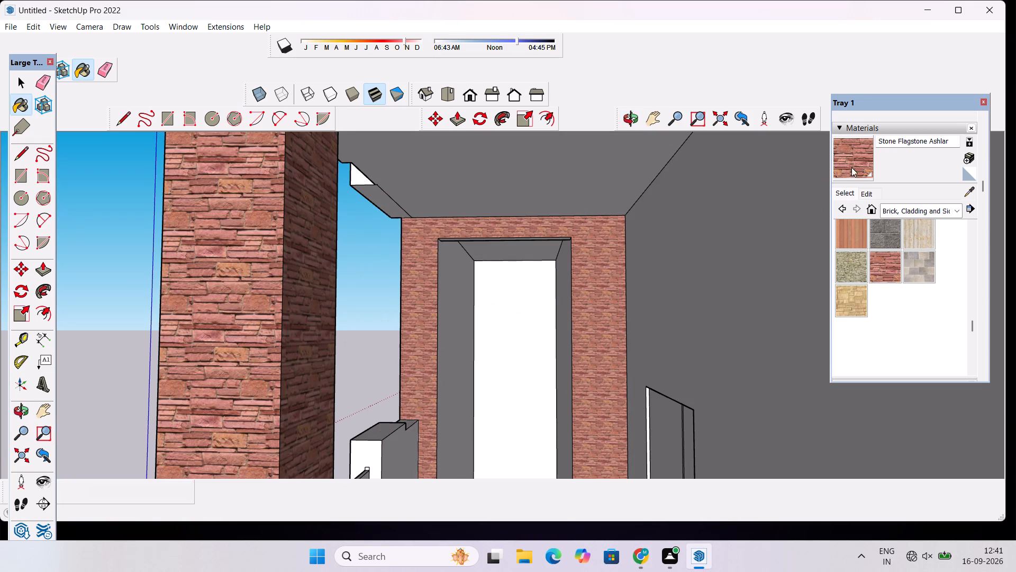
left_click(450, 336)
scroll(450, 336, "up", 5)
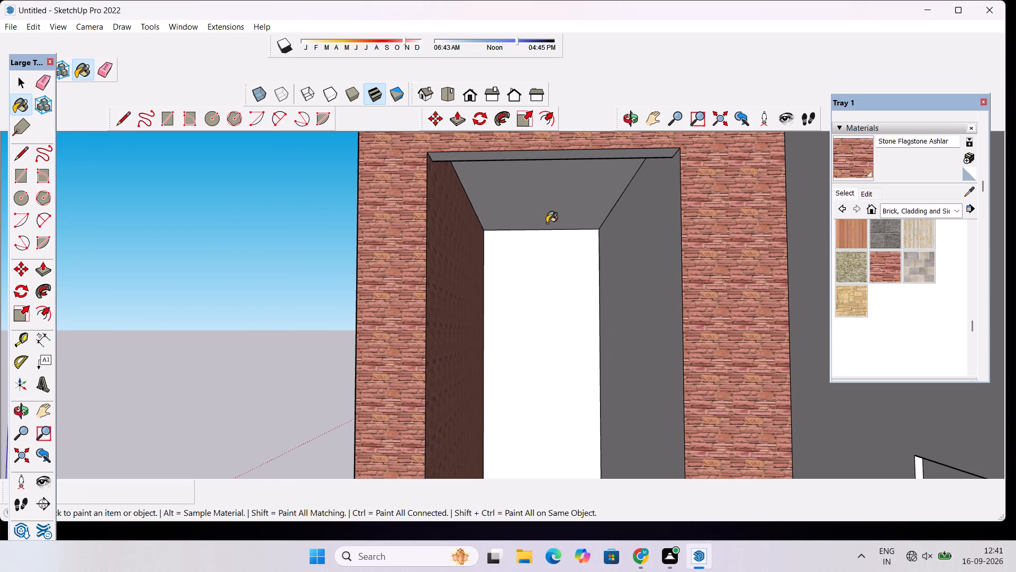
left_click(556, 194)
left_click(632, 237)
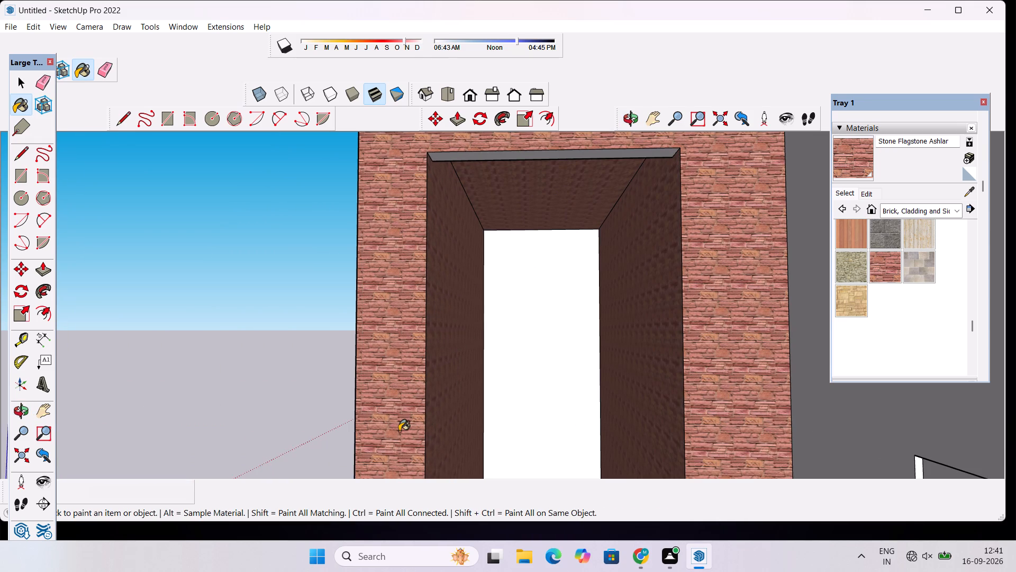
Paint the narrow edge strip along the top of the same tall opening with Stone Flagstone Ashlar.
scroll(384, 431, "down", 1)
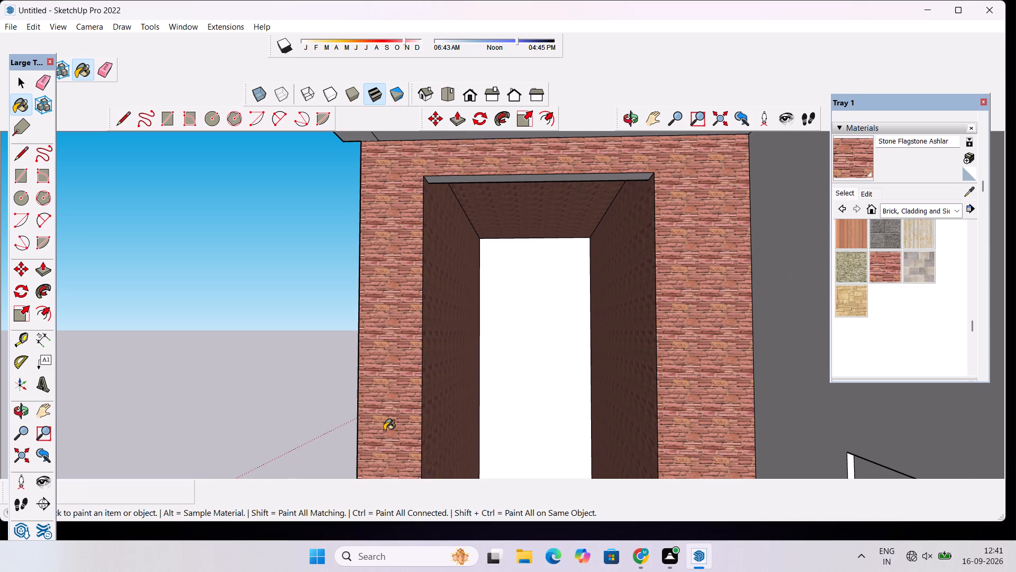
scroll(384, 431, "down", 2)
scroll(516, 224, "up", 5)
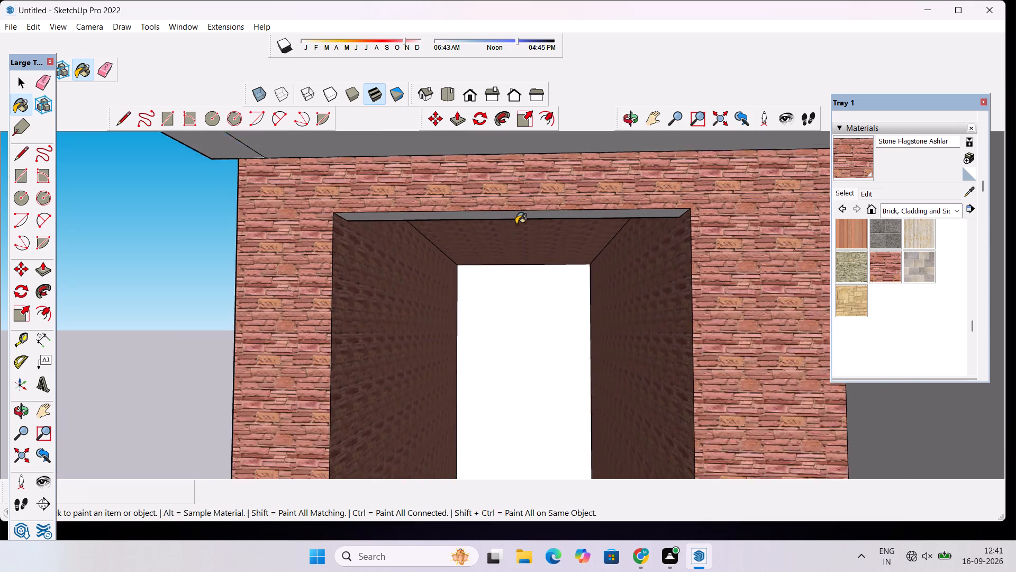
left_click(521, 211)
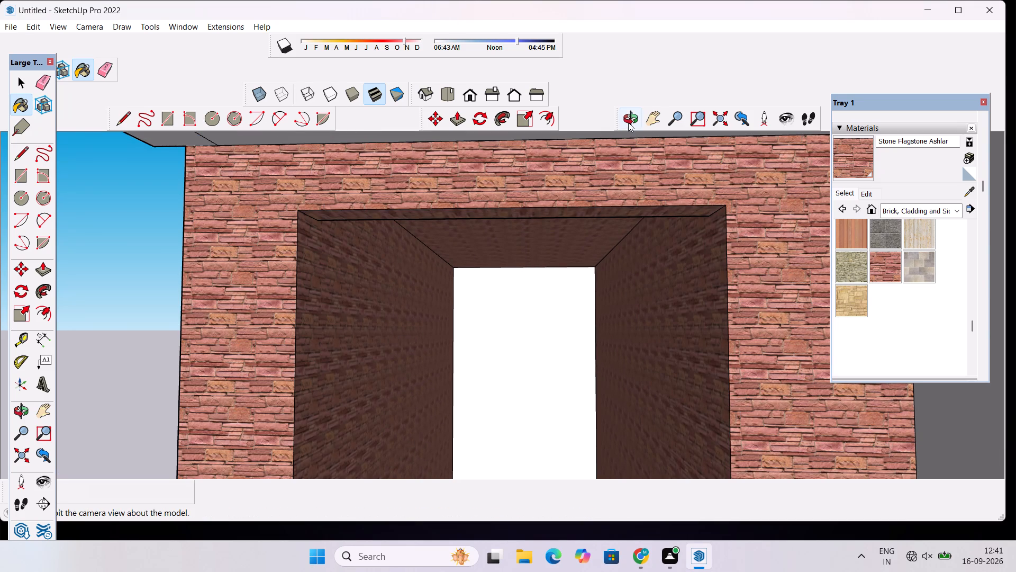
Examine the stone-clad strip, columns and porch in the whole elevation from the front, the side and above.
left_click(628, 122)
left_click_drag(430, 260, 453, 337)
scroll(458, 284, "down", 16)
left_click_drag(360, 335, 553, 312)
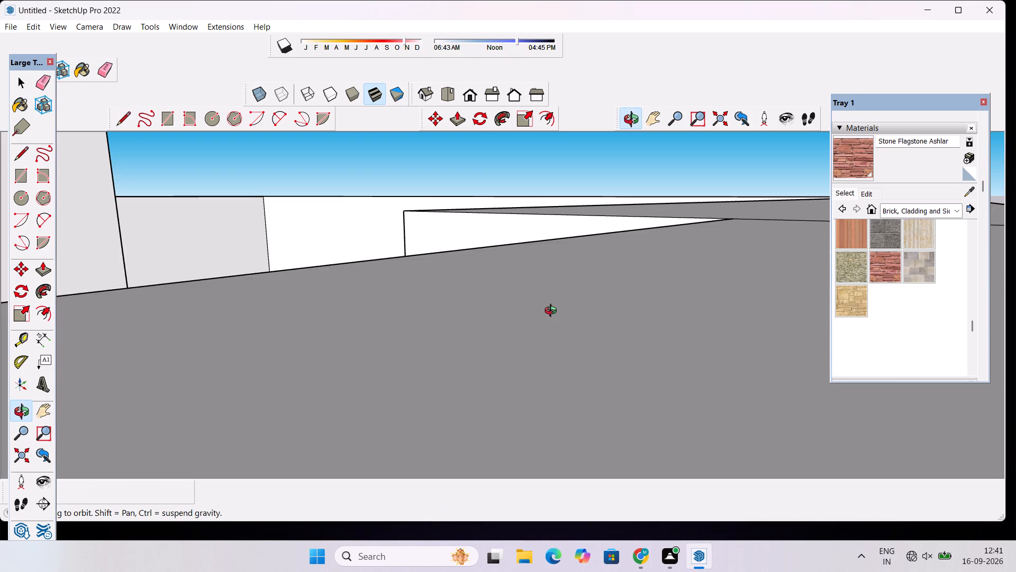
scroll(553, 312, "down", 11)
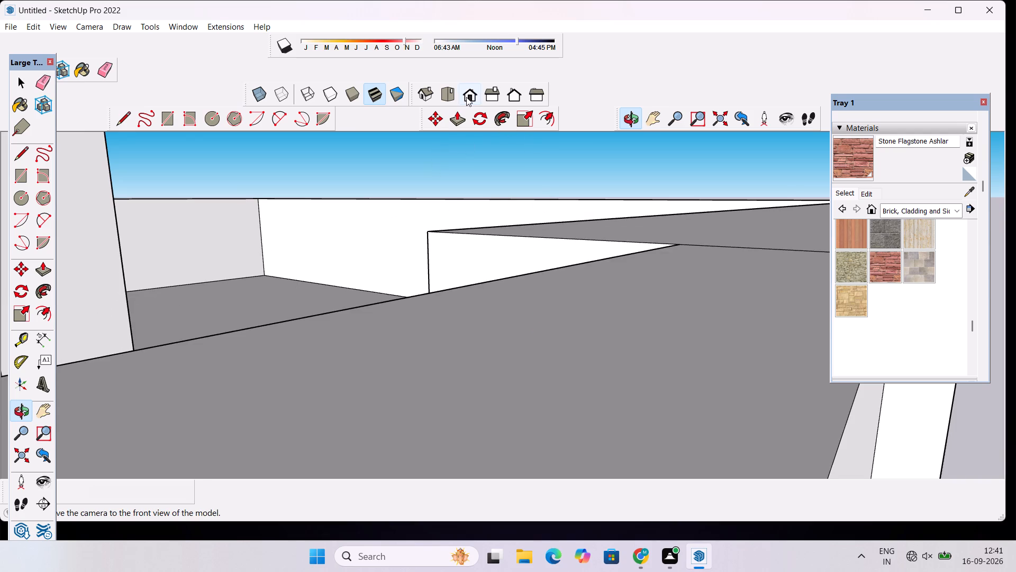
left_click(466, 97)
scroll(444, 249, "down", 20)
scroll(444, 249, "down", 5)
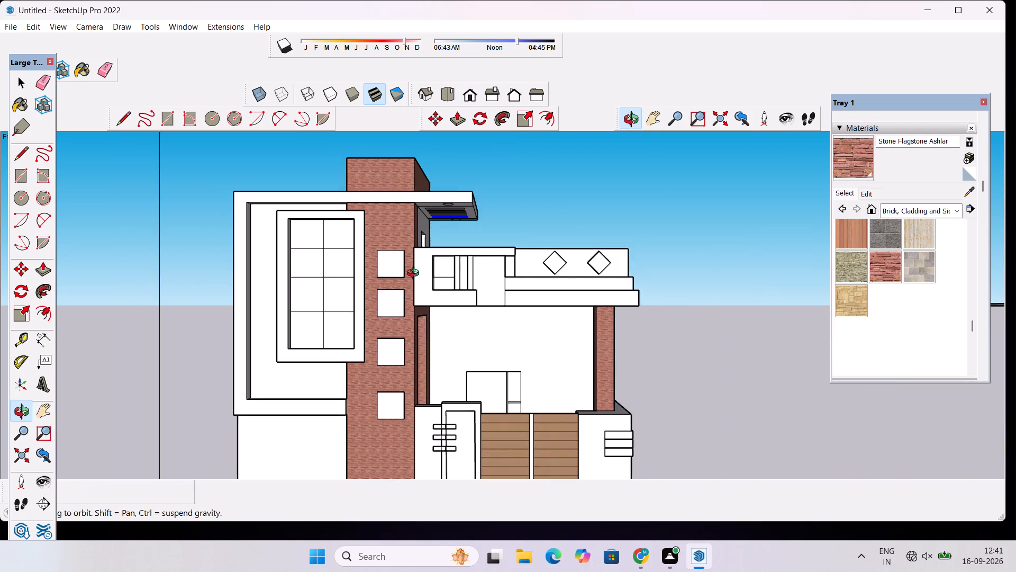
left_click_drag(415, 295, 421, 329)
scroll(434, 319, "up", 2)
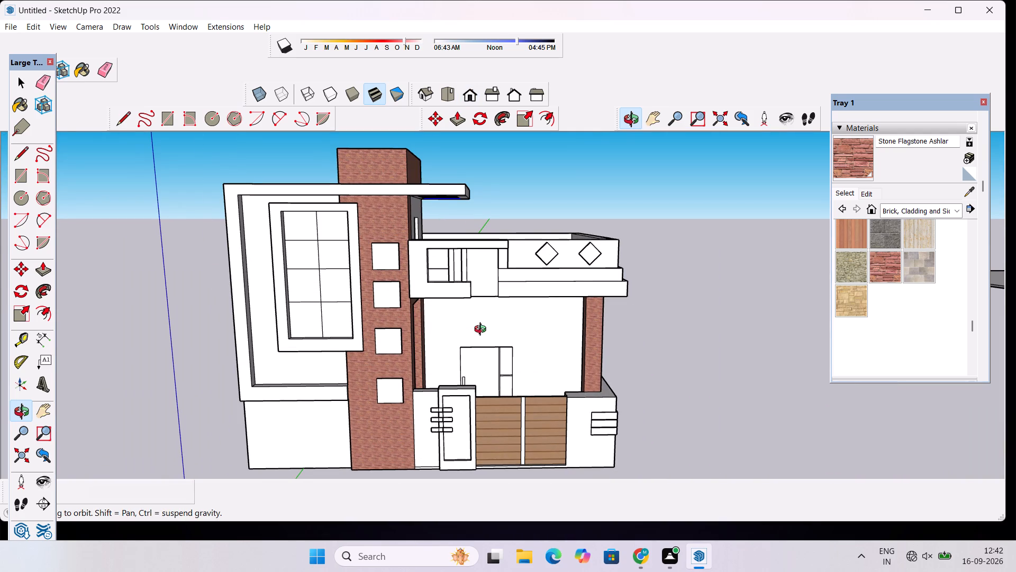
left_click_drag(562, 288, 499, 301, "shift")
scroll(494, 307, "up", 2)
left_click_drag(510, 309, 477, 293, "shift")
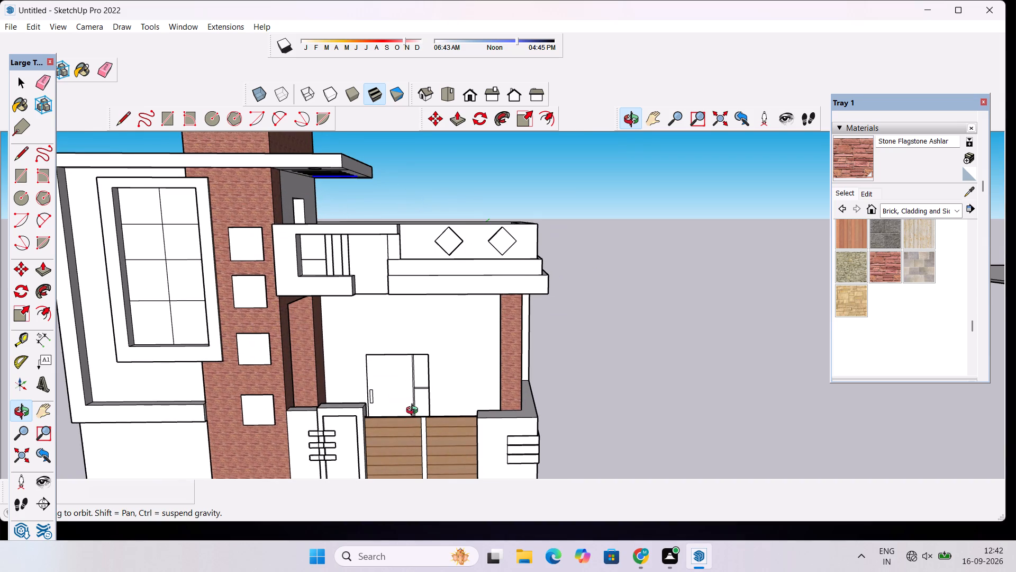
left_click_drag(421, 336, 433, 398)
left_click_drag(443, 392, 403, 400)
left_click_drag(409, 373, 428, 341)
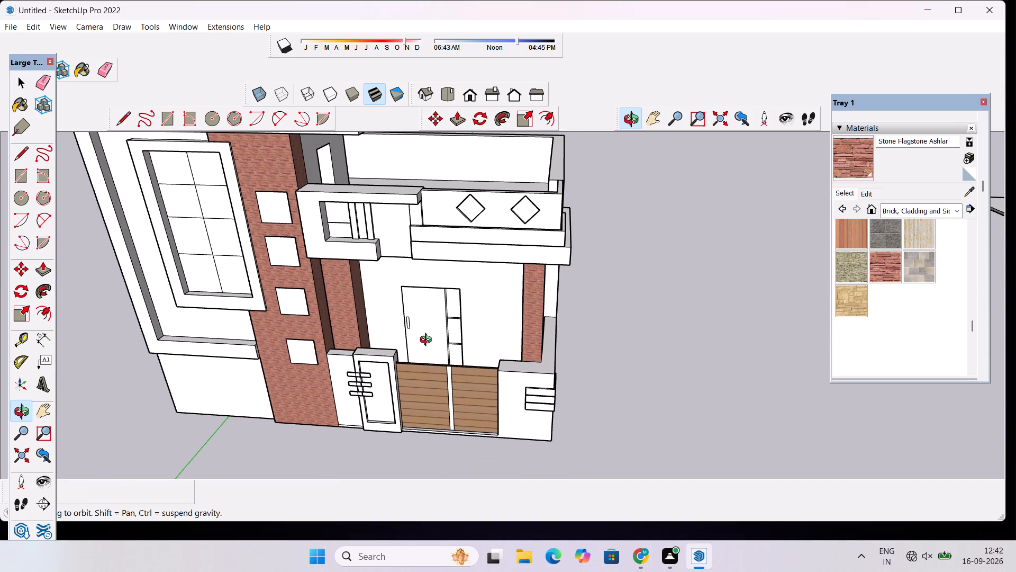
scroll(428, 341, "down", 2)
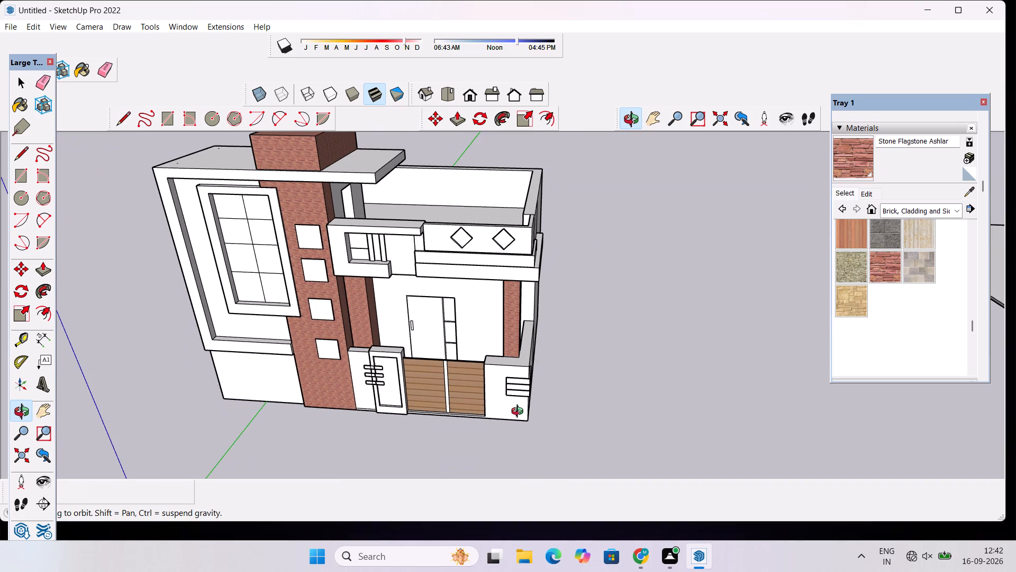
left_click_drag(562, 430, 531, 414)
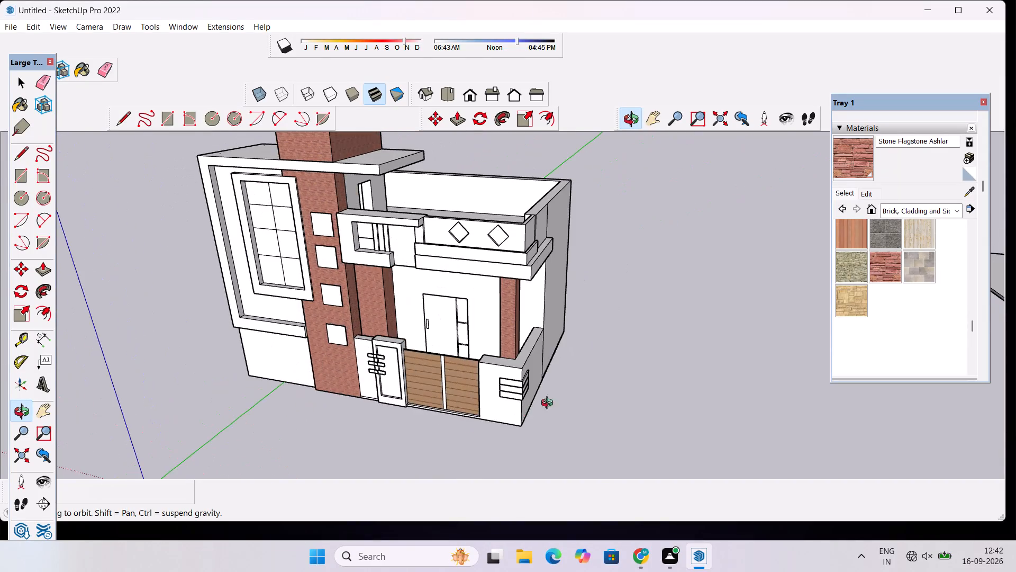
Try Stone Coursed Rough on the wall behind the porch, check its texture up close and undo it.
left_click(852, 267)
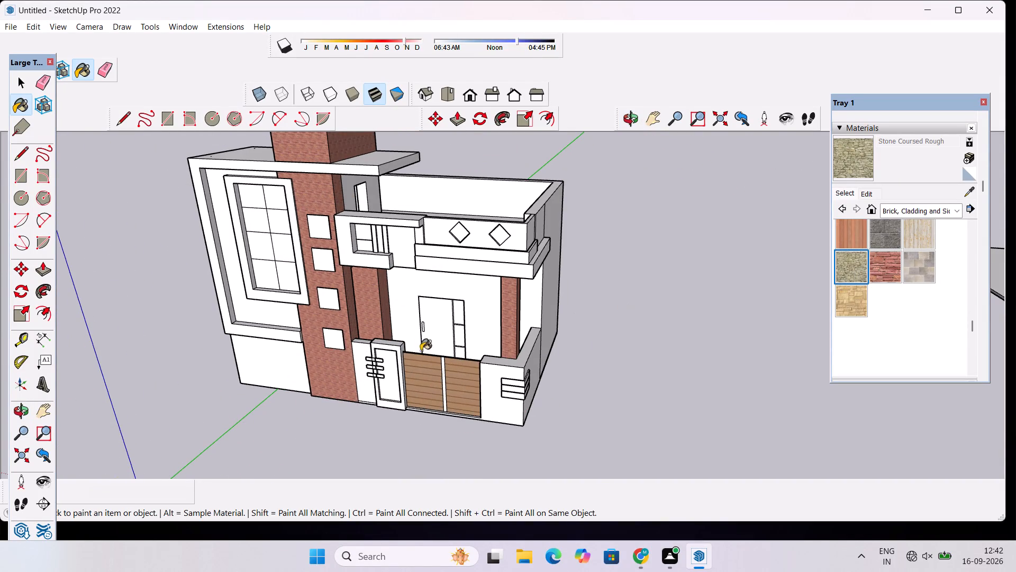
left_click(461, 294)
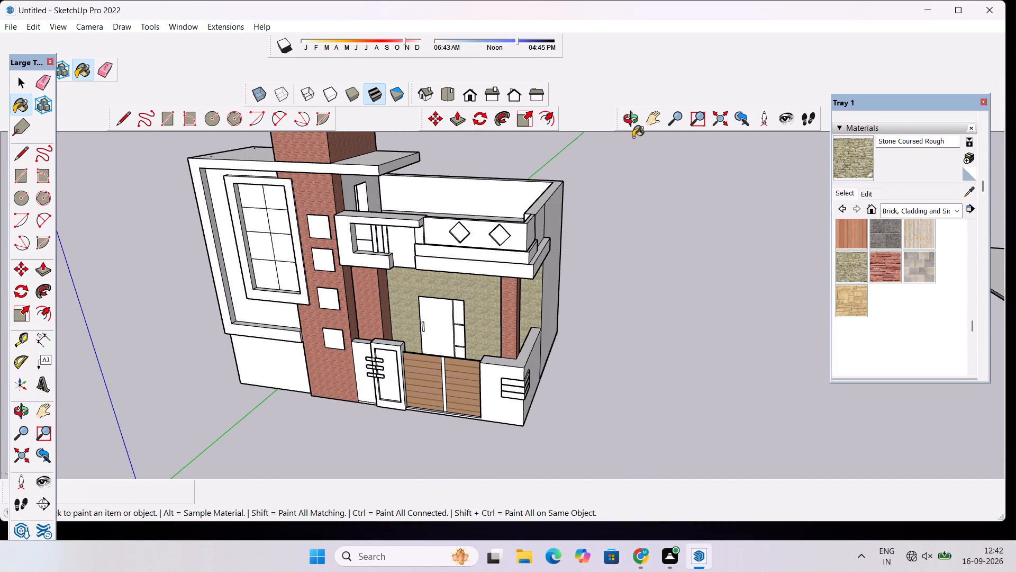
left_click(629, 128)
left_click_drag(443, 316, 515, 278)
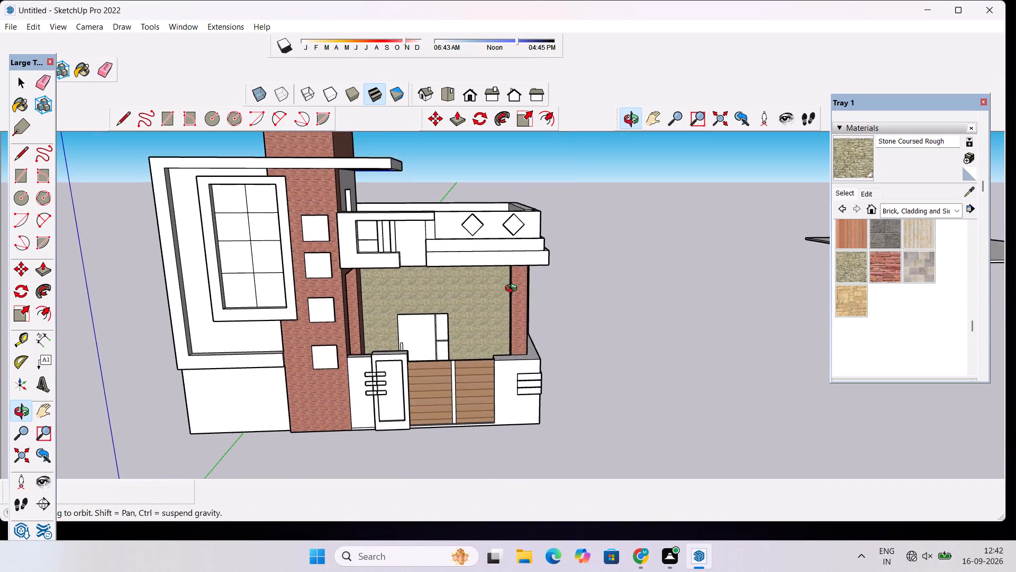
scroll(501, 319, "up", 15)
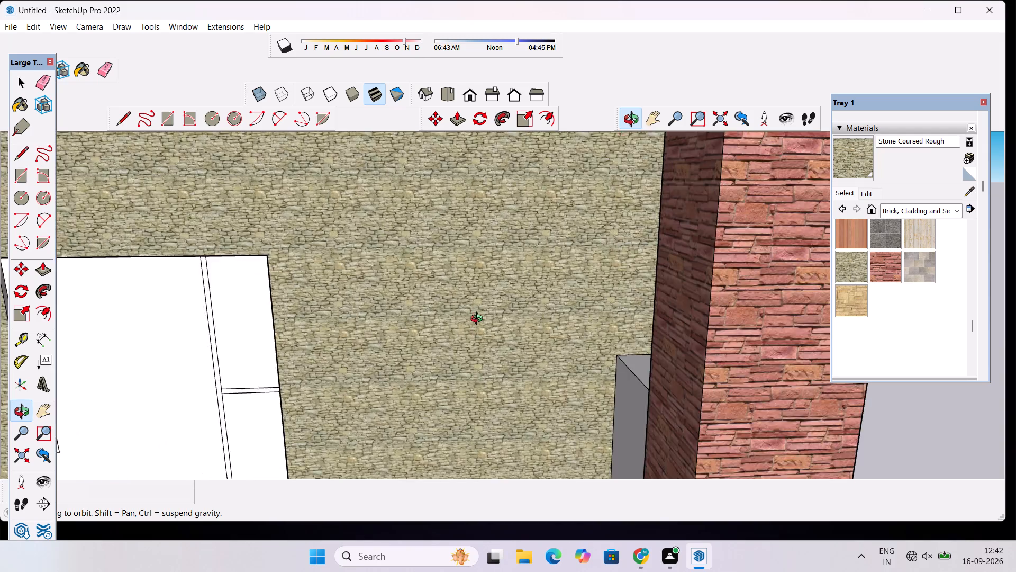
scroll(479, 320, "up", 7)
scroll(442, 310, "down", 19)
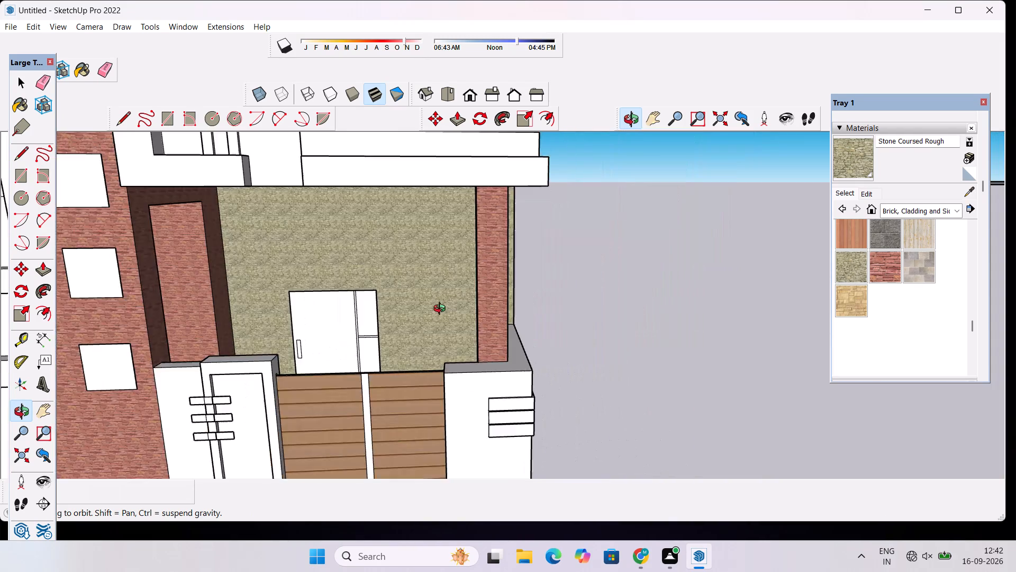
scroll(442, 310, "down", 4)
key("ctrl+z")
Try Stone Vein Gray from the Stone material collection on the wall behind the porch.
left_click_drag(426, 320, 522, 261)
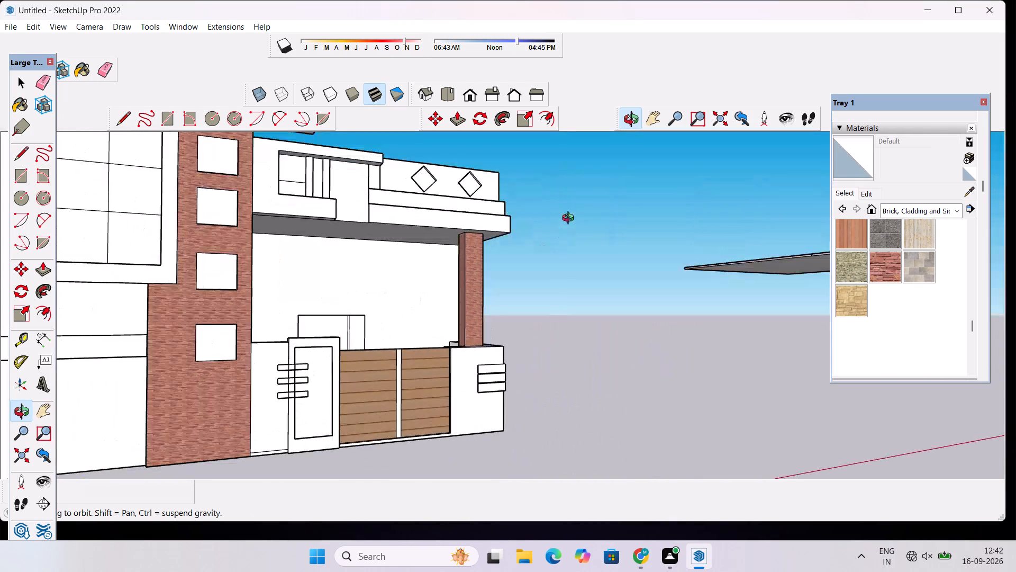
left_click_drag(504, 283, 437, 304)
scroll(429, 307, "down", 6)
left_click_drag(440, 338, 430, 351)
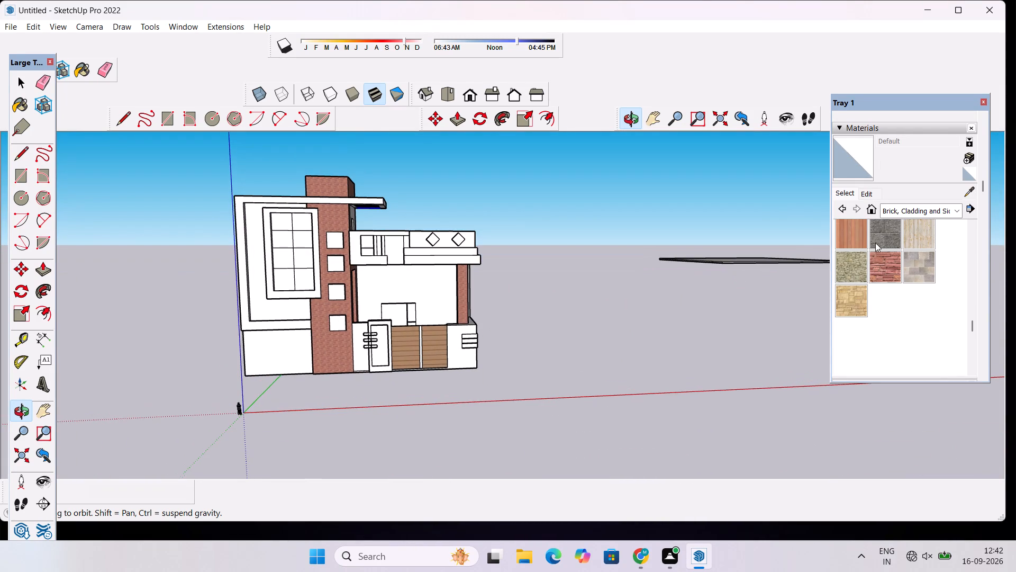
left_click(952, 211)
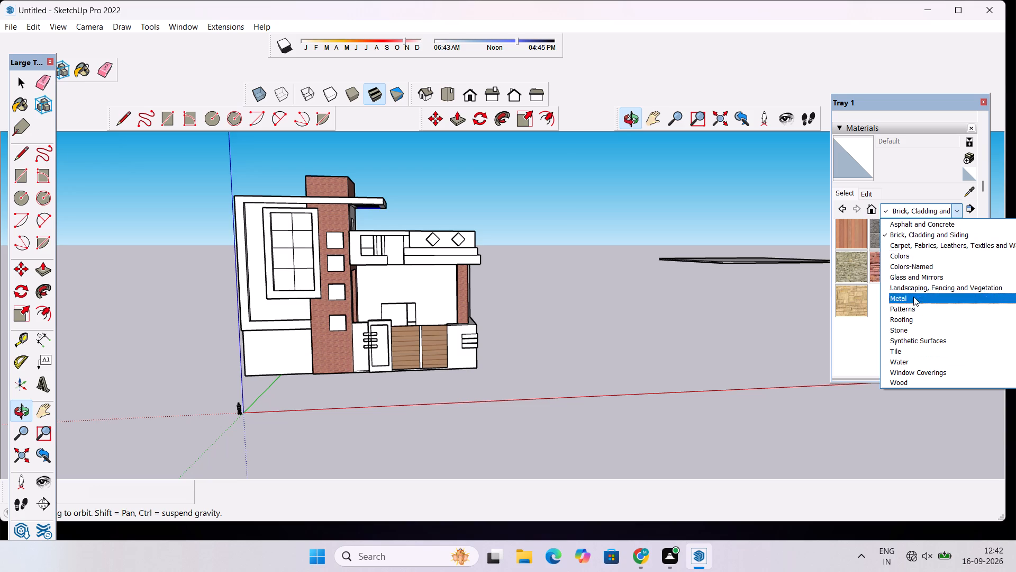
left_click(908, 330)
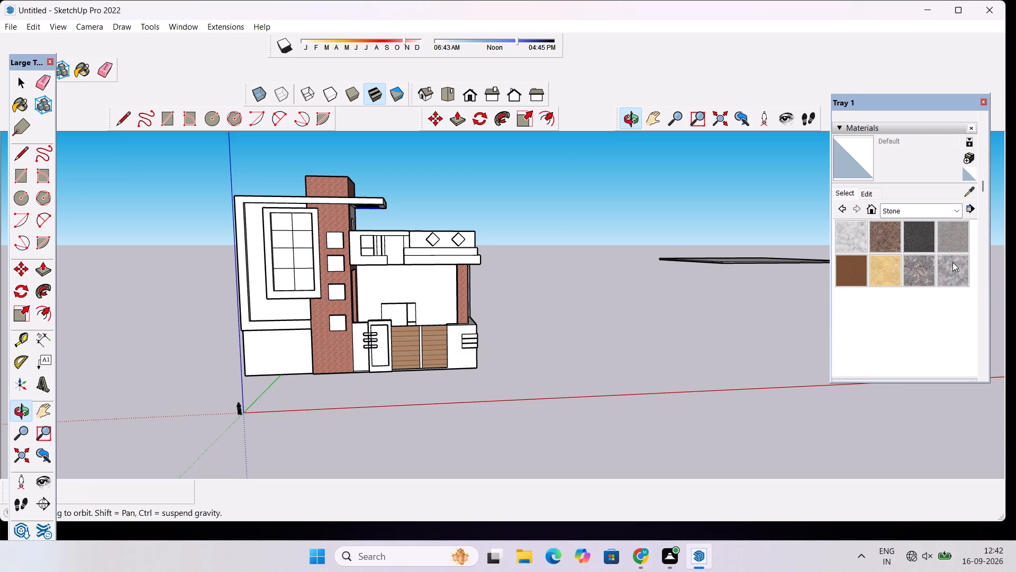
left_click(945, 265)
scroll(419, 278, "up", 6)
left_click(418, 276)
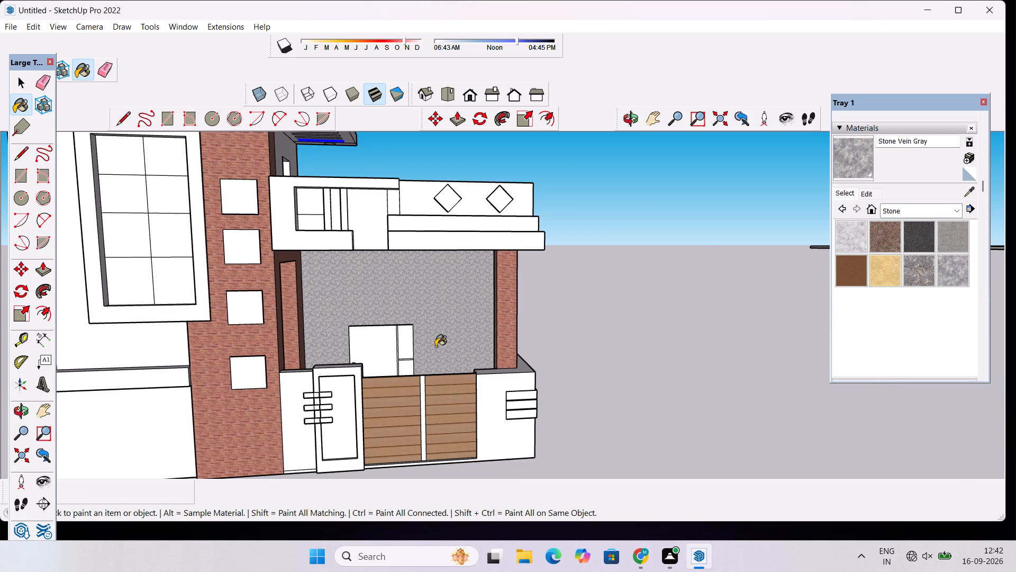
Paint the wall behind the porch, around the door, with Stone Marble.
left_click(923, 271)
left_click(474, 271)
Set the Stone Marble texture size to 10' by 10'.
scroll(472, 284, "down", 4)
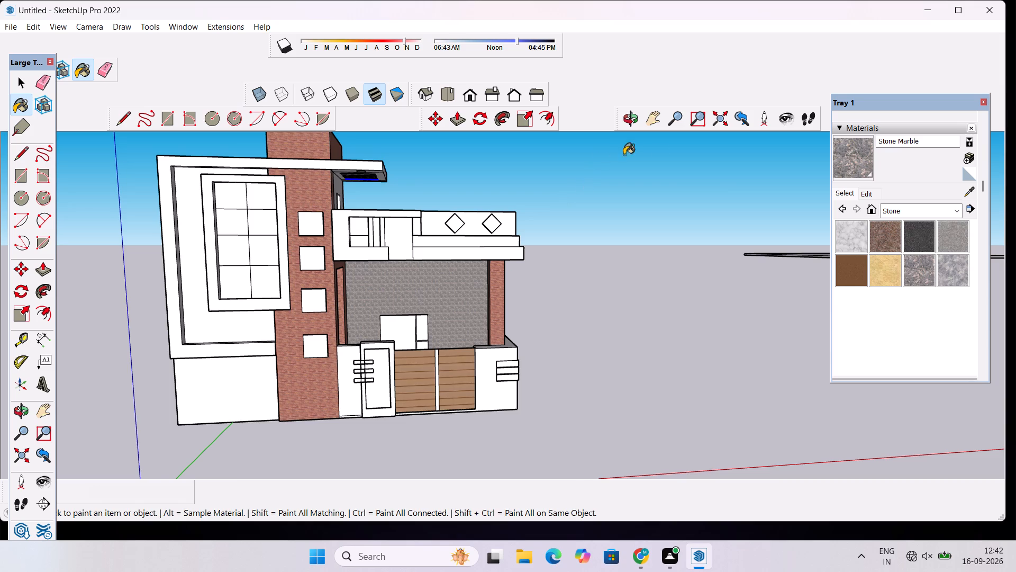
left_click(868, 194)
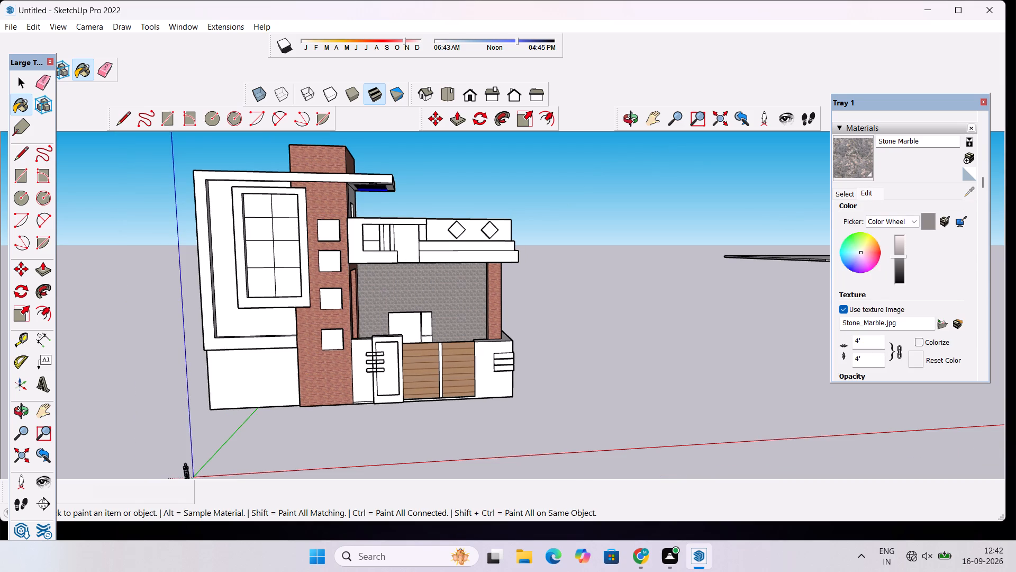
left_click(868, 362)
key("BackSpace")
key("BackSpace")
key("BackSpace")
key("BackSpace")
key("BackSpace")
key("BackSpace")
key("BackSpace")
key("BackSpace")
key("1")
type("0'")
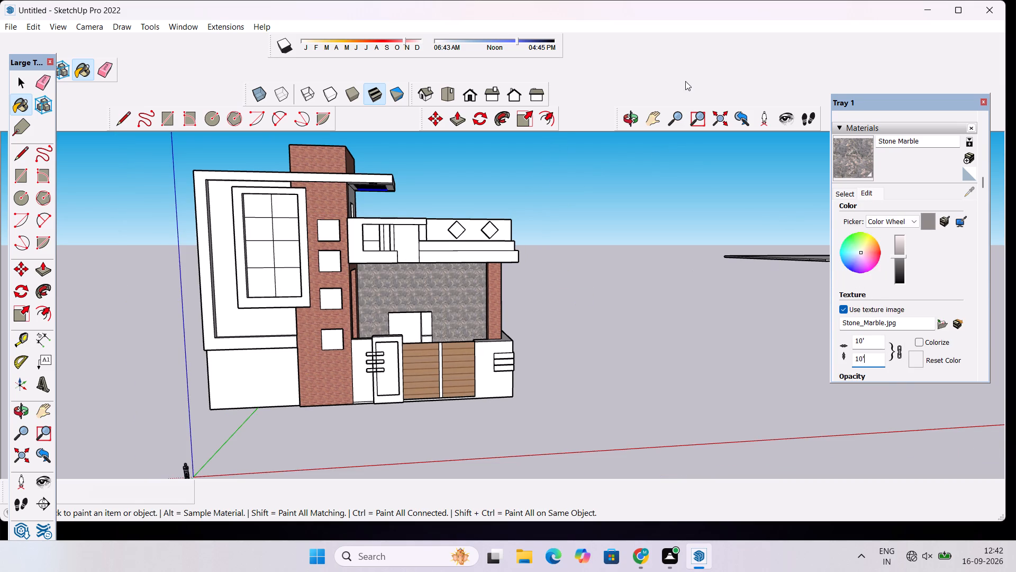
Examine the Stone Marble wall, the porch interior and the roof from the front, the side and above.
left_click(624, 124)
left_click_drag(615, 188, 339, 251)
scroll(356, 256, "up", 4)
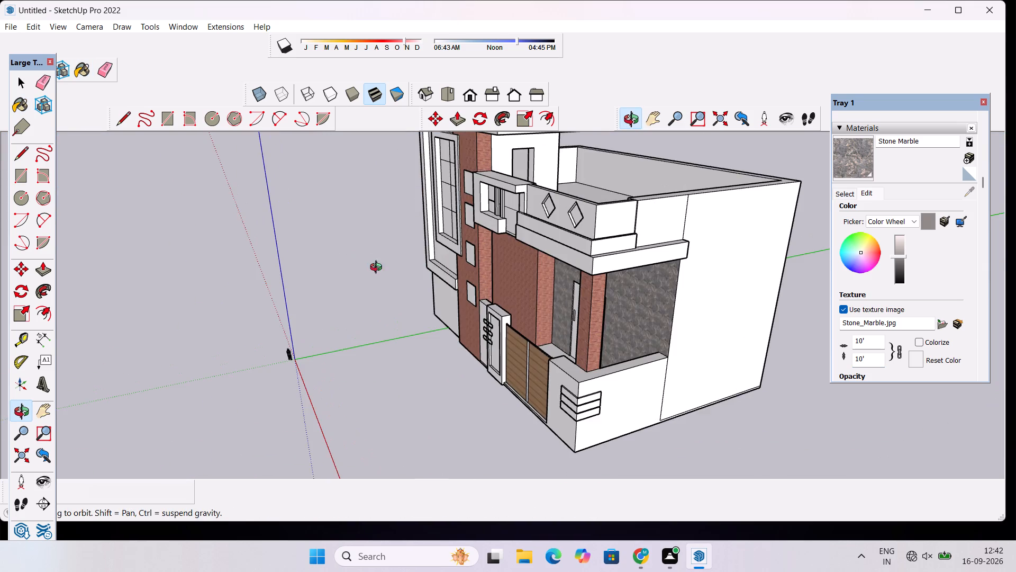
left_click_drag(379, 295, 503, 283)
left_click_drag(507, 294, 328, 358, "shift")
left_click_drag(326, 369, 345, 489)
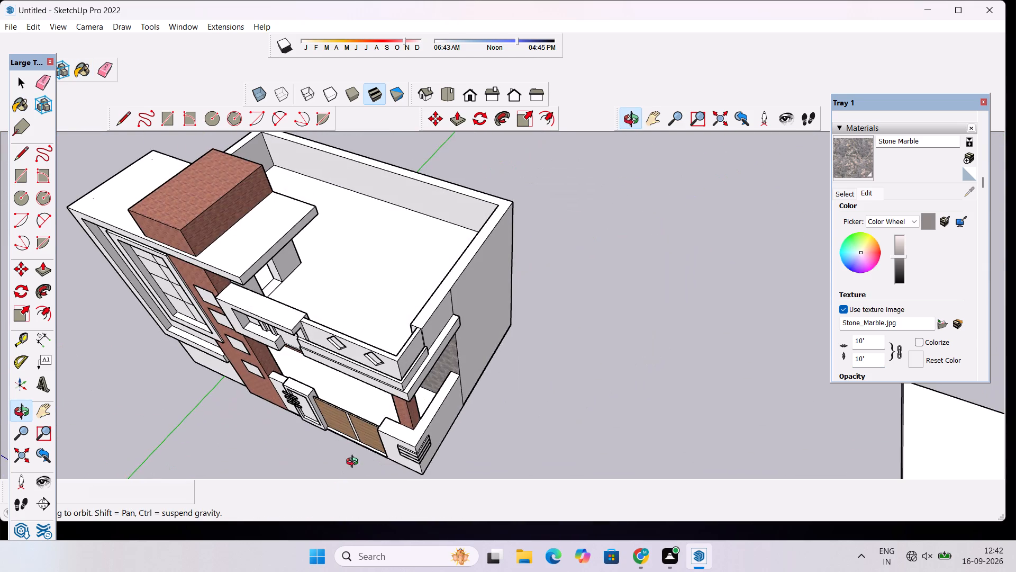
left_click_drag(324, 413, 211, 341)
left_click_drag(372, 365, 260, 292)
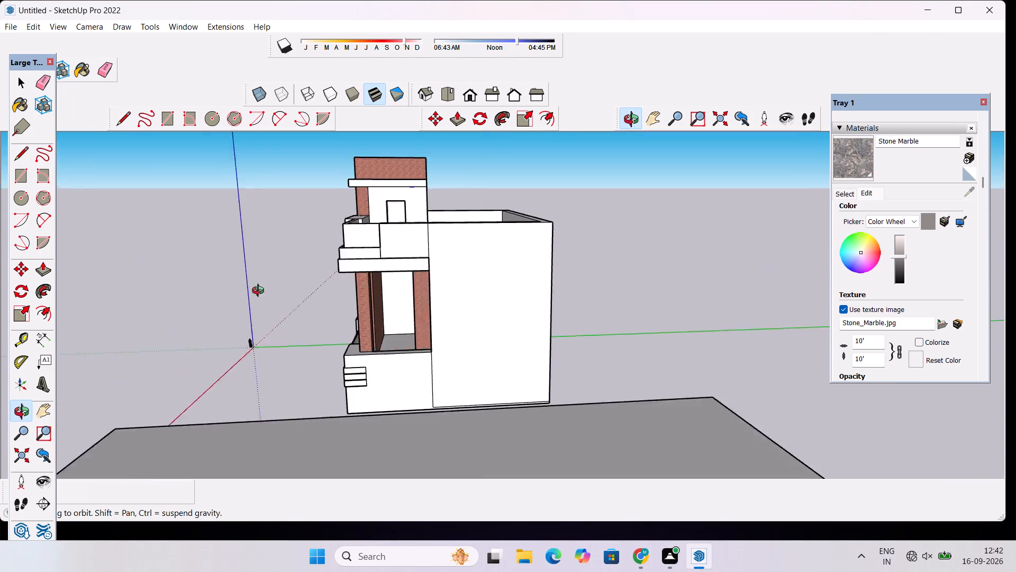
left_click_drag(260, 292, 333, 277)
left_click_drag(340, 324, 406, 336)
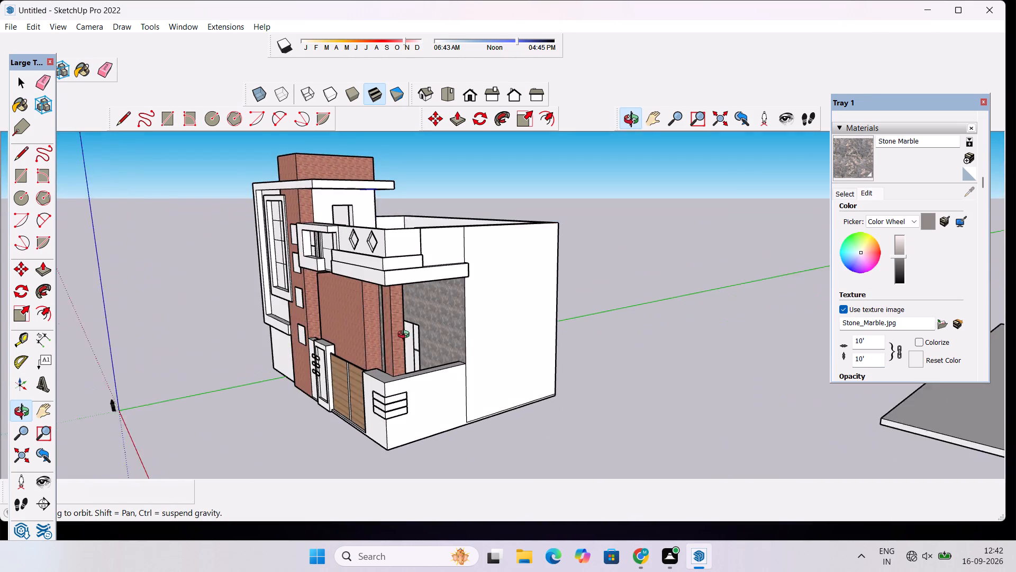
left_click_drag(406, 336, 406, 335)
left_click_drag(347, 321, 423, 307)
left_click_drag(338, 336, 347, 376)
left_click_drag(354, 384, 296, 367)
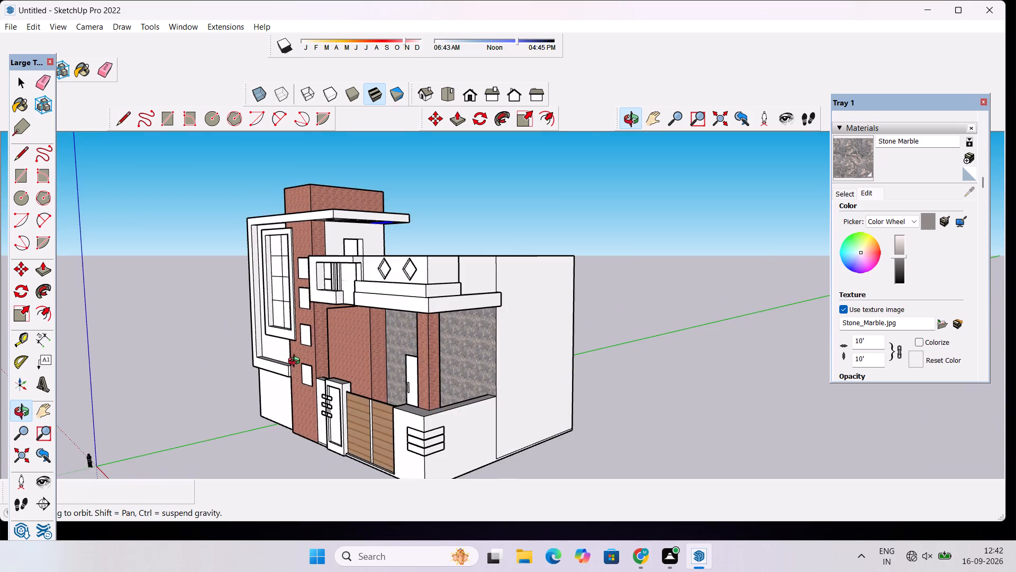
scroll(319, 348, "up", 4)
left_click_drag(376, 379, 177, 445)
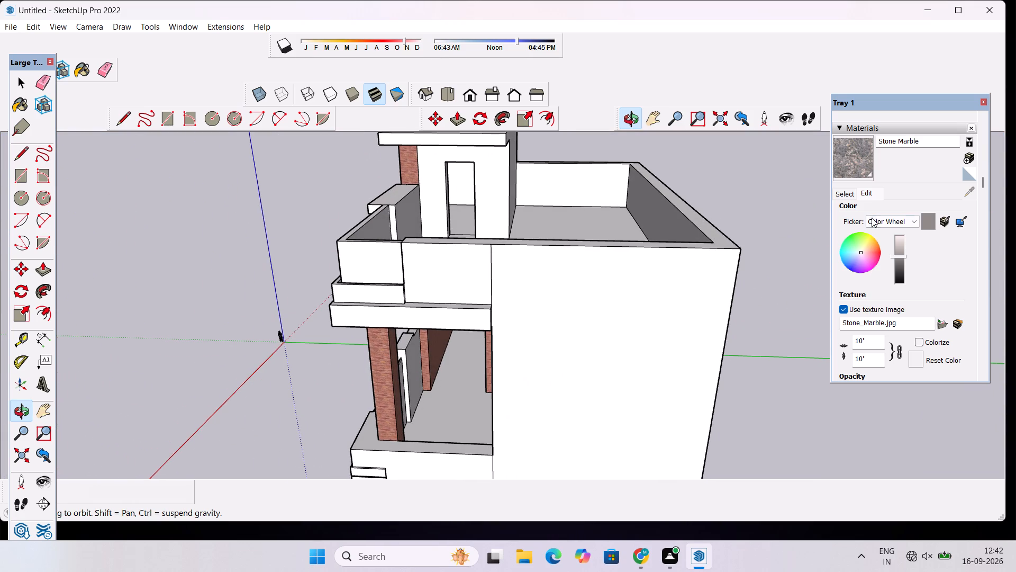
left_click_drag(422, 333, 566, 294)
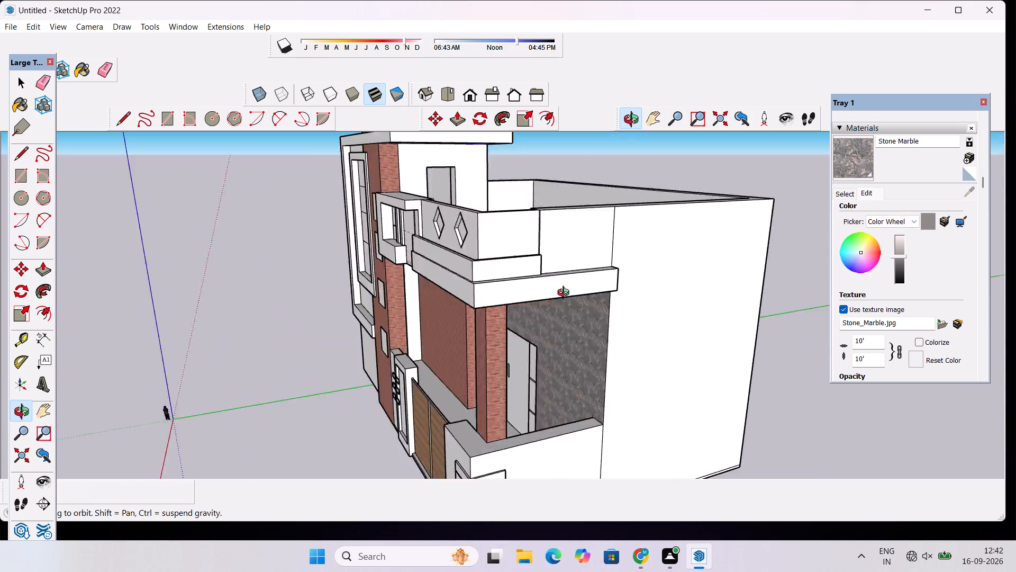
left_click_drag(566, 294, 488, 290)
Paint the porch floor with Granite Brown from the Stone material collection.
left_click(844, 196)
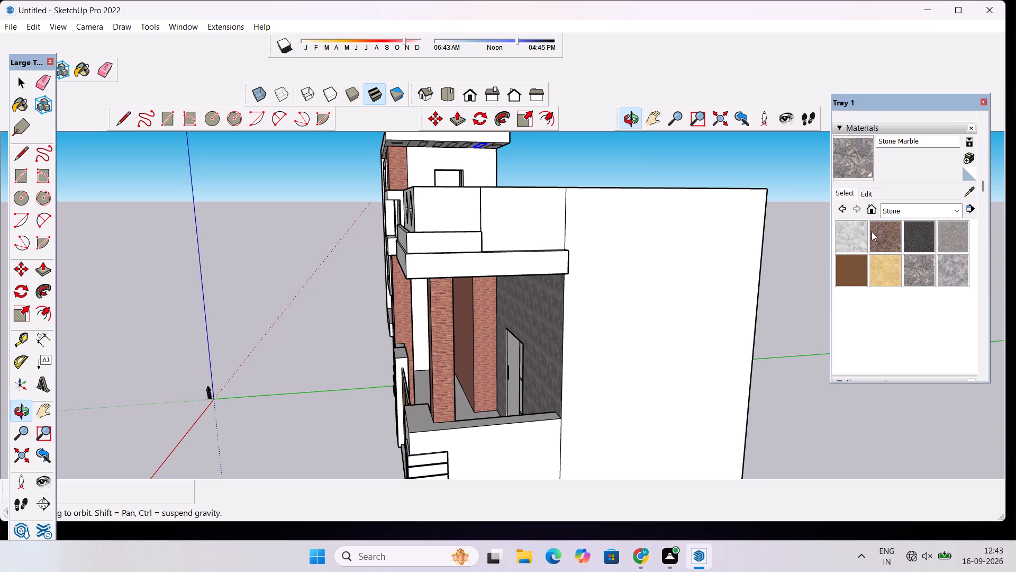
left_click(894, 234)
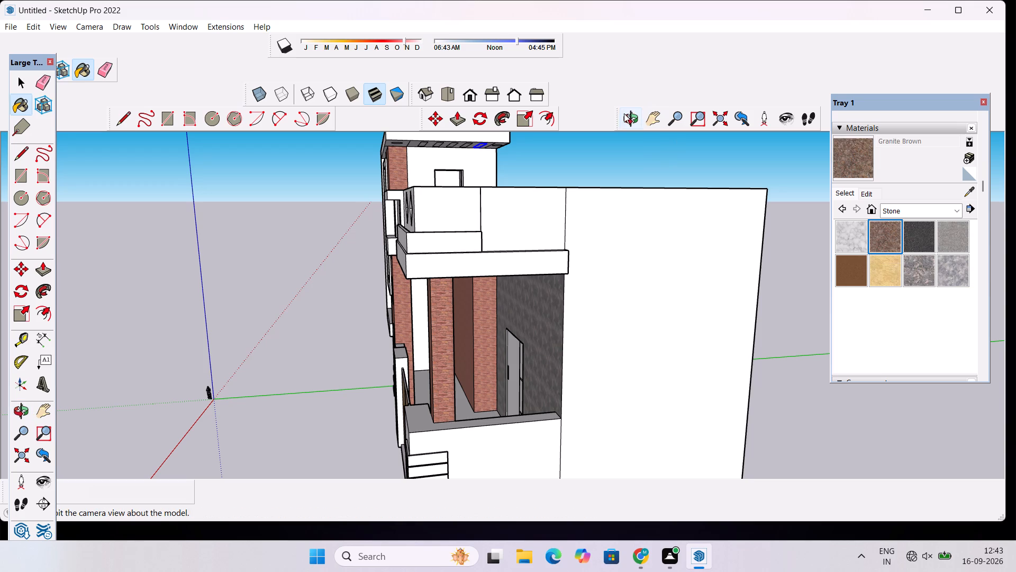
left_click(625, 115)
left_click_drag(612, 195, 584, 288)
left_click(865, 154)
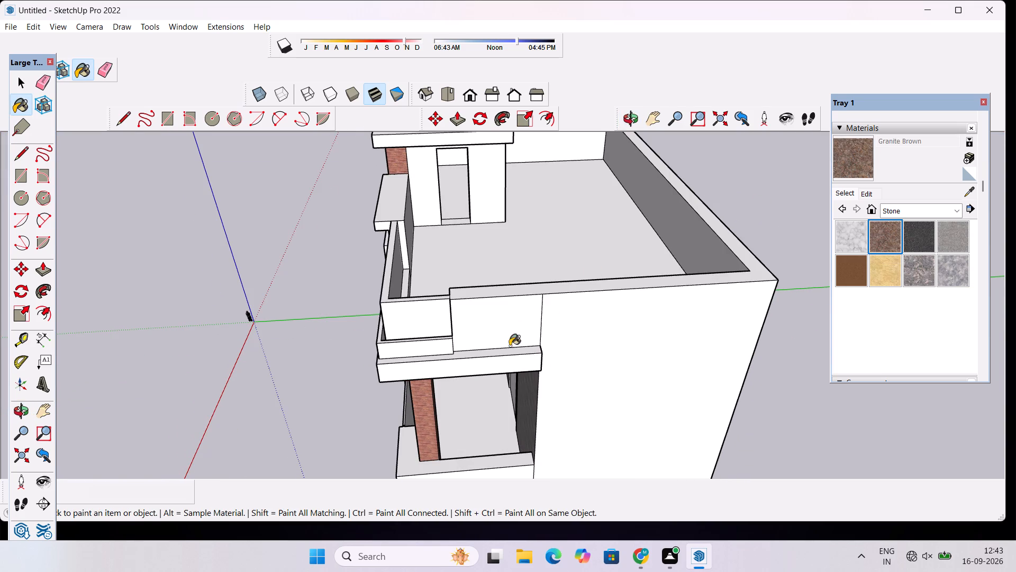
left_click(470, 401)
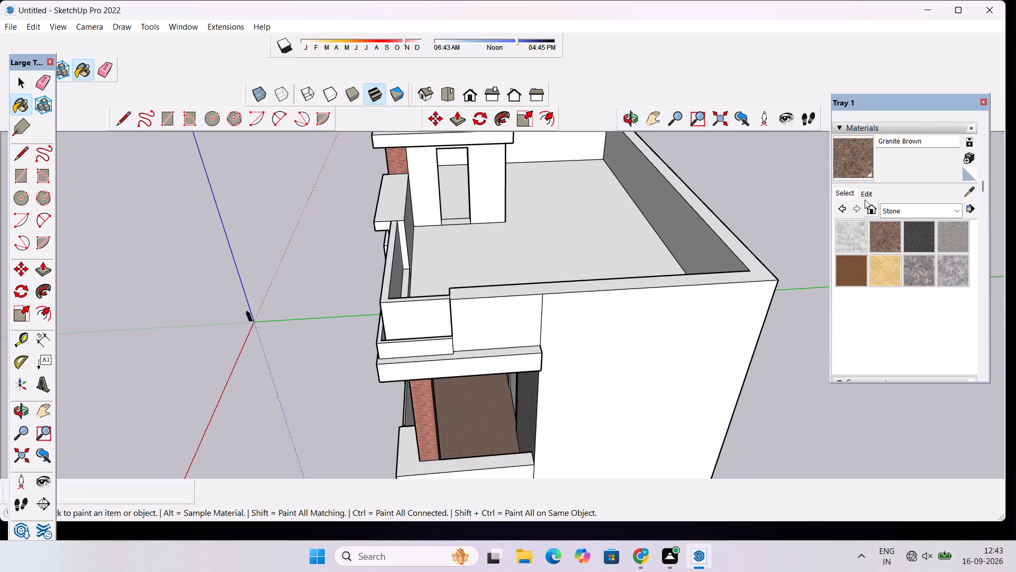
Set the Granite Brown texture size to 10' by 10'.
left_click(865, 194)
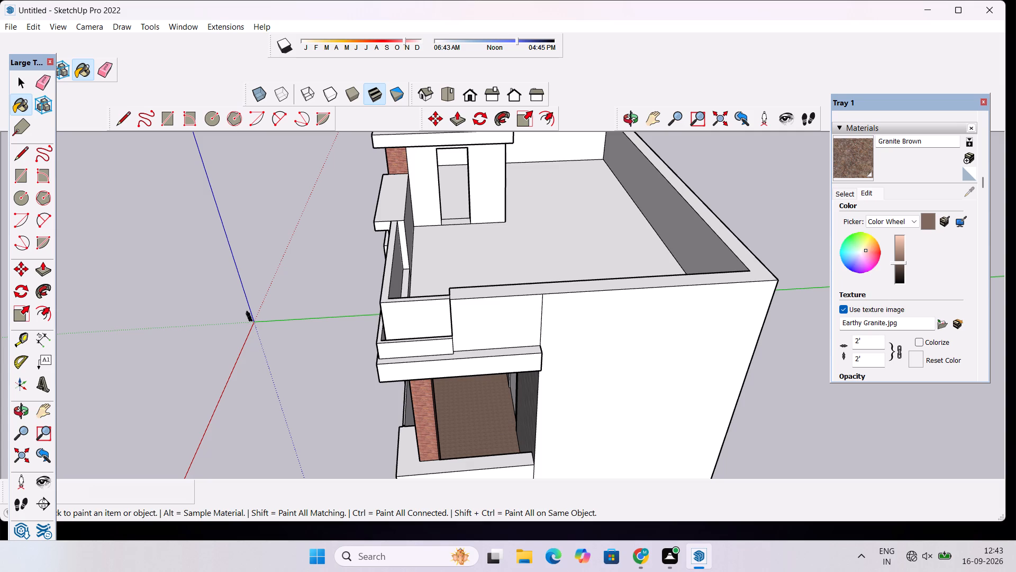
left_click(878, 356)
key("BackSpace")
key("1")
key("BackSpace")
key("BackSpace")
type("10'")
key("Return")
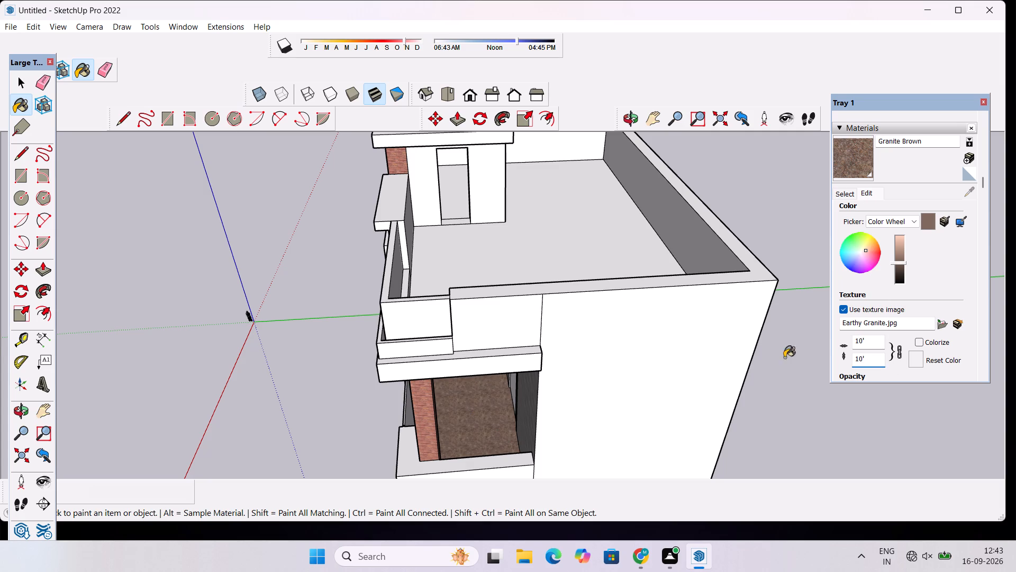
Examine the granite texture on the porch floor up close.
scroll(663, 331, "down", 6)
left_click(623, 111)
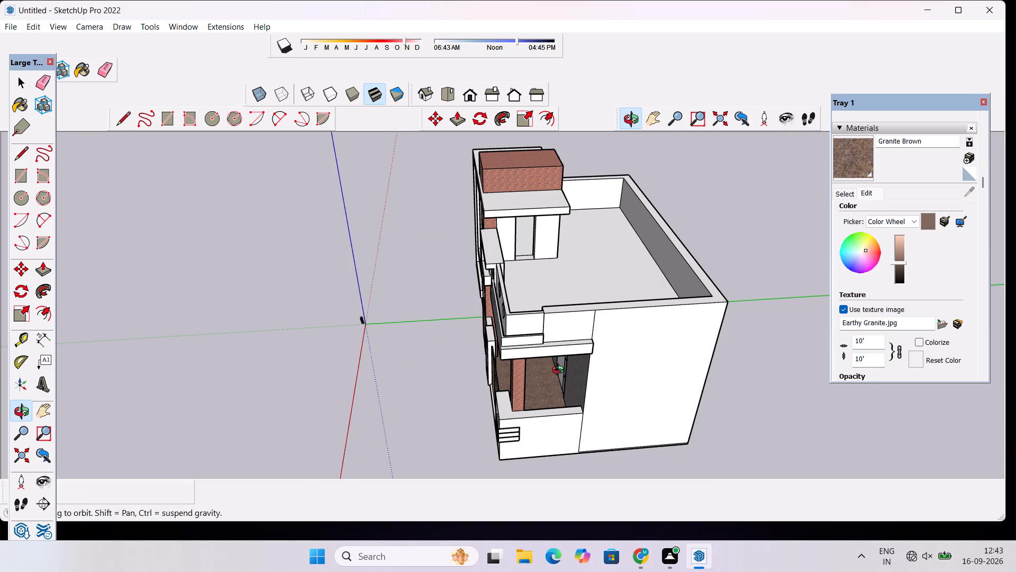
scroll(525, 435, "up", 7)
scroll(534, 367, "up", 11)
left_click_drag(578, 358, 485, 369)
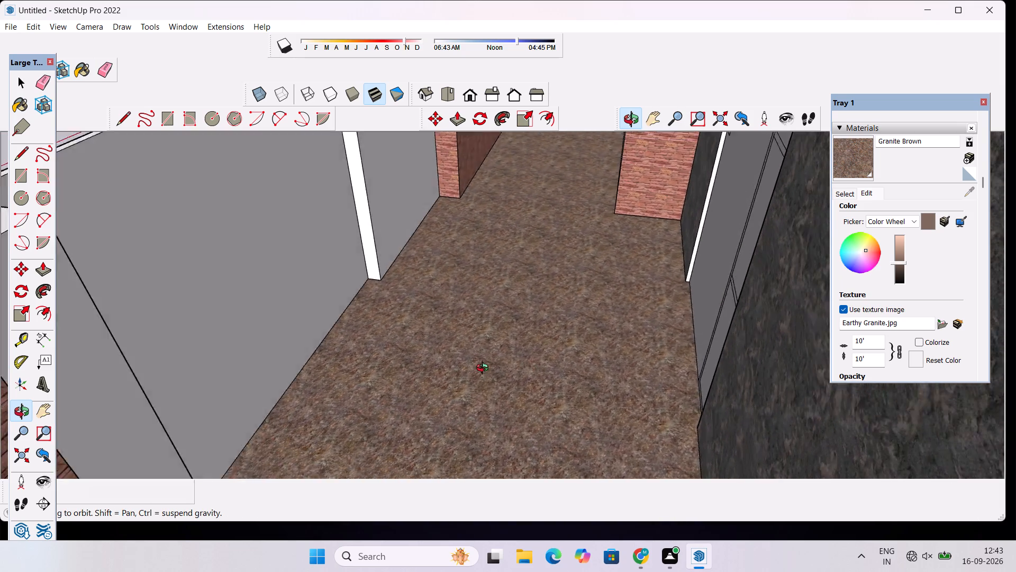
left_click_drag(485, 369, 535, 363)
scroll(538, 361, "down", 6)
Paint the white end wall behind the porch's side opening with Stone Flagstone Ashlar from the Brick, Cladding and Siding collection.
left_click_drag(578, 367, 625, 330)
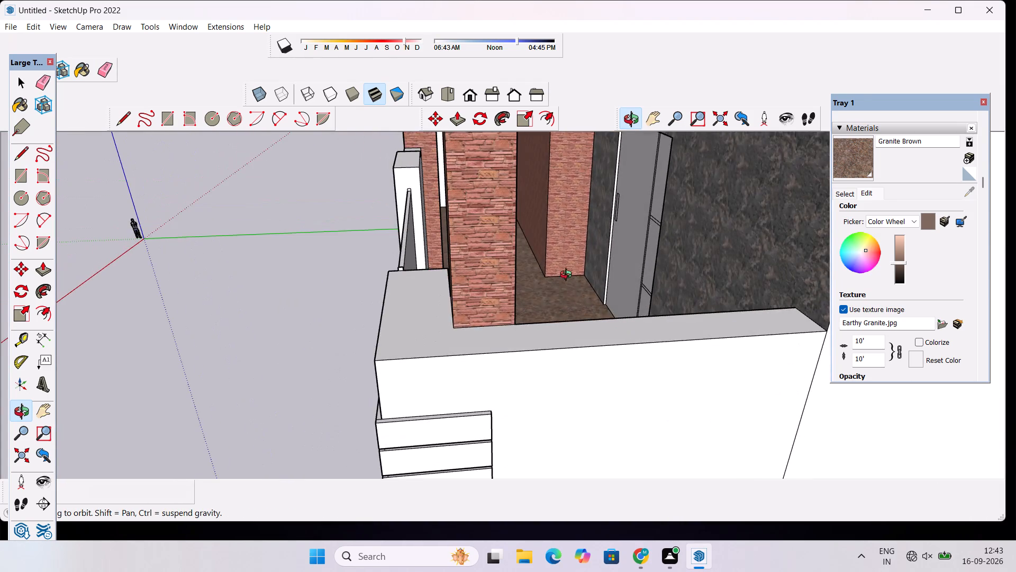
left_click_drag(561, 238, 512, 189)
left_click_drag(529, 210, 560, 346, "shift")
left_click_drag(558, 329, 552, 287, "shift")
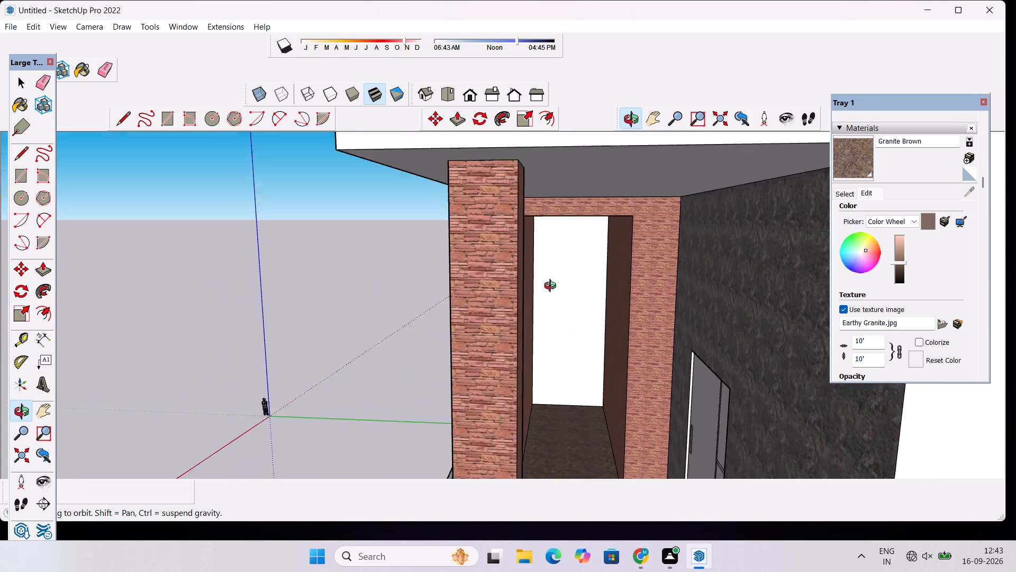
left_click_drag(552, 287, 520, 288, "shift")
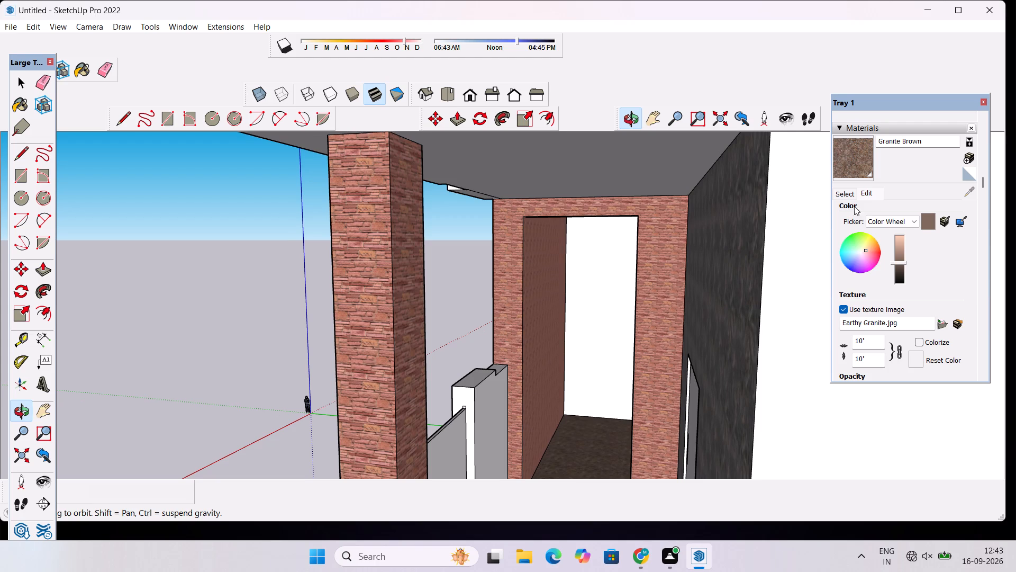
left_click(850, 198)
left_click(928, 211)
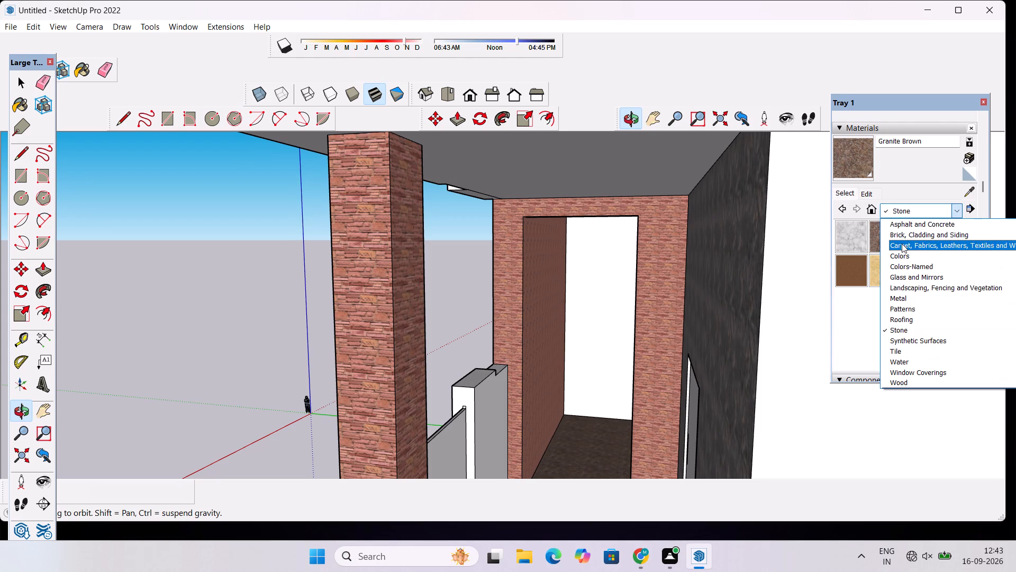
left_click(904, 236)
scroll(873, 301, "down", 1)
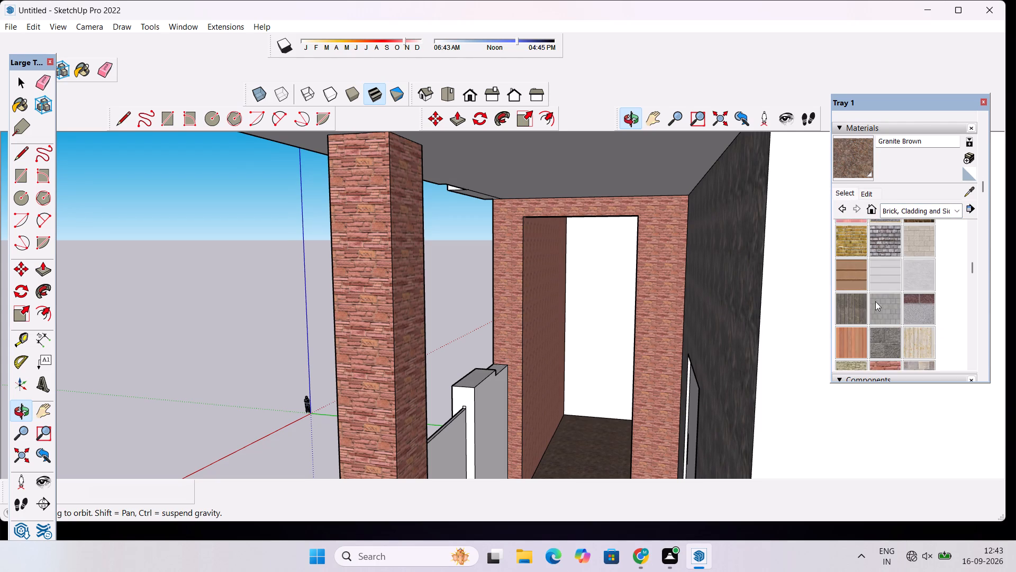
scroll(875, 300, "down", 2)
left_click(879, 252)
left_click(594, 314)
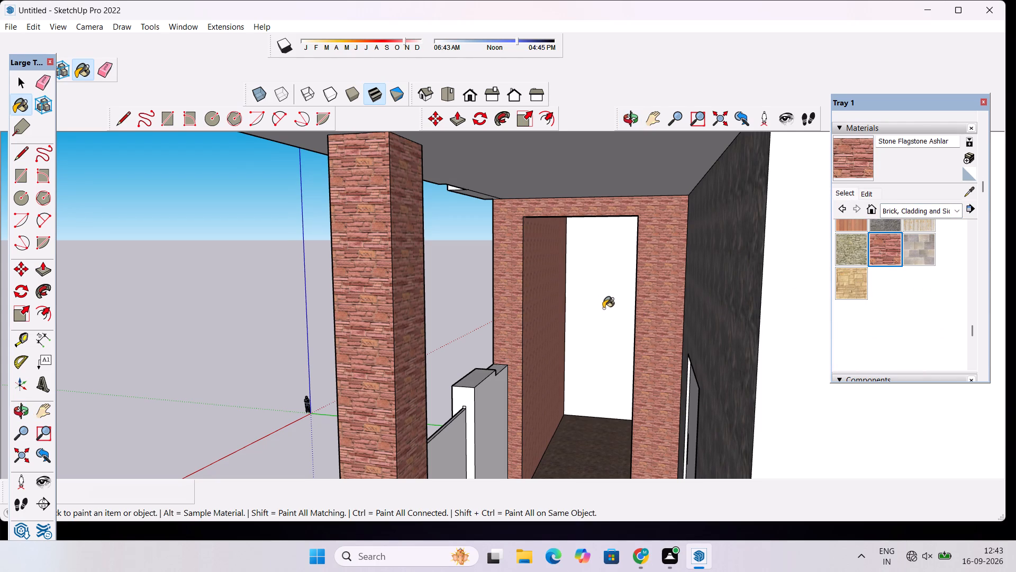
Paint the upper part of the tall strip's narrow side face, just below the roof slab, with Stone Flagstone Ashlar.
scroll(611, 309, "down", 5)
left_click(628, 118)
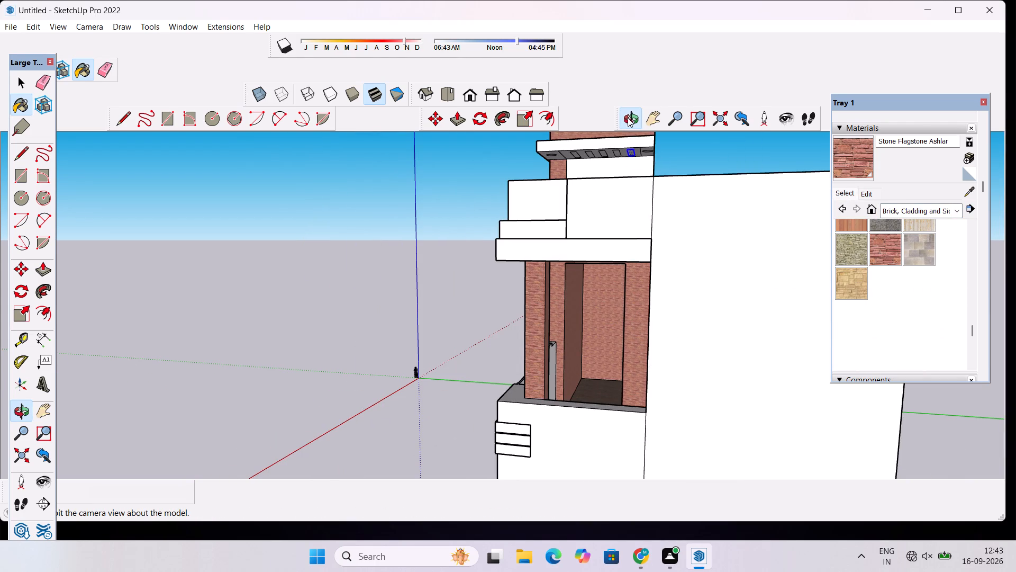
left_click_drag(537, 200, 769, 208)
scroll(500, 288, "down", 5)
left_click_drag(472, 303, 652, 262)
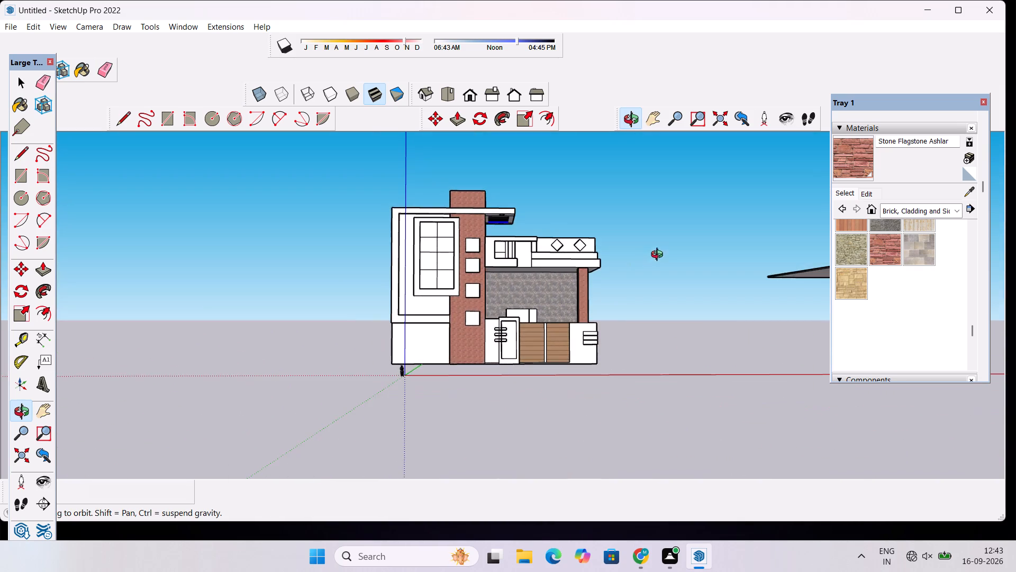
scroll(514, 281, "up", 4)
left_click_drag(437, 269, 684, 346)
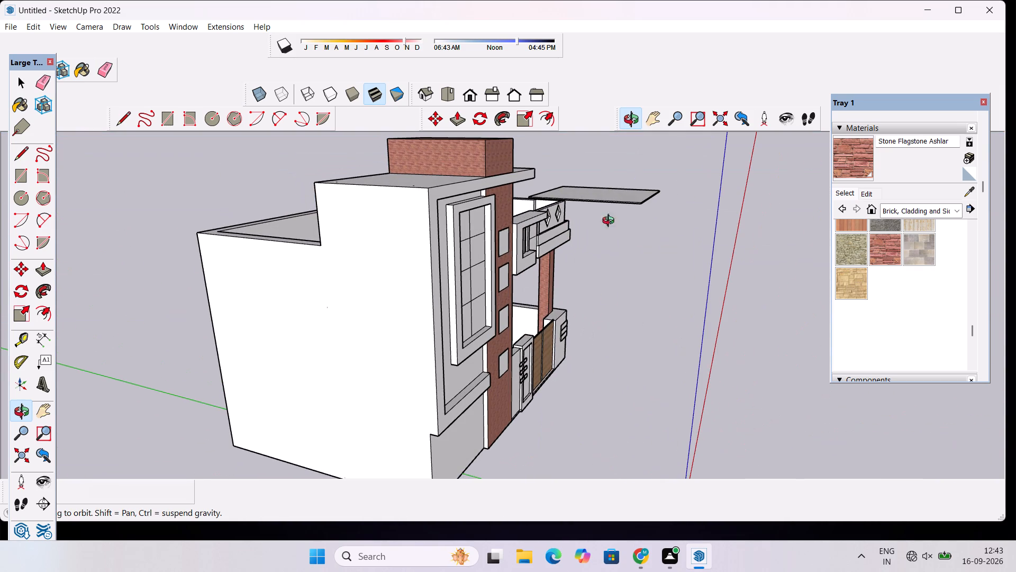
left_click_drag(482, 275, 473, 199)
left_click_drag(479, 206, 515, 317, "shift")
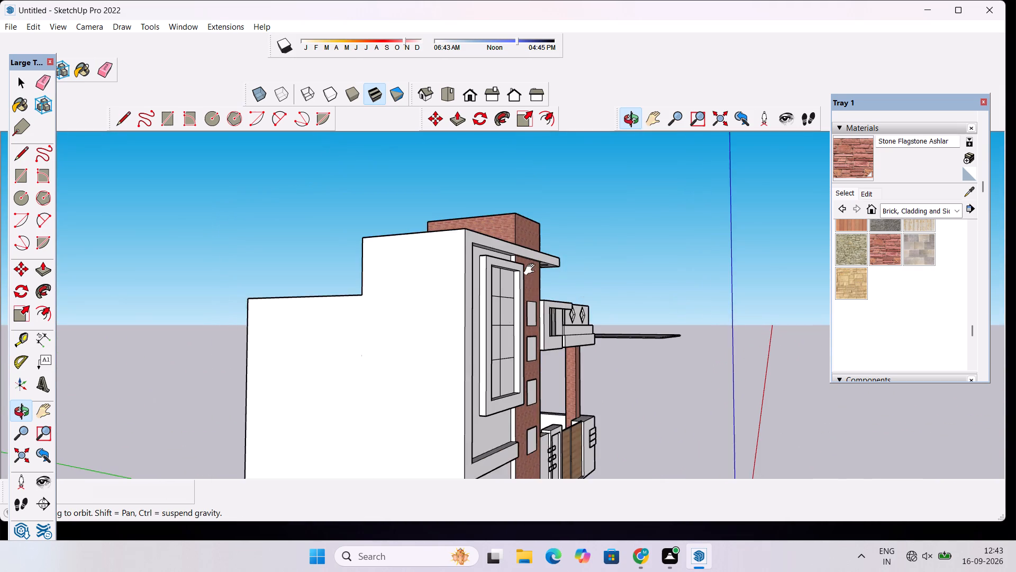
scroll(532, 270, "up", 13, "shift")
left_click(852, 155)
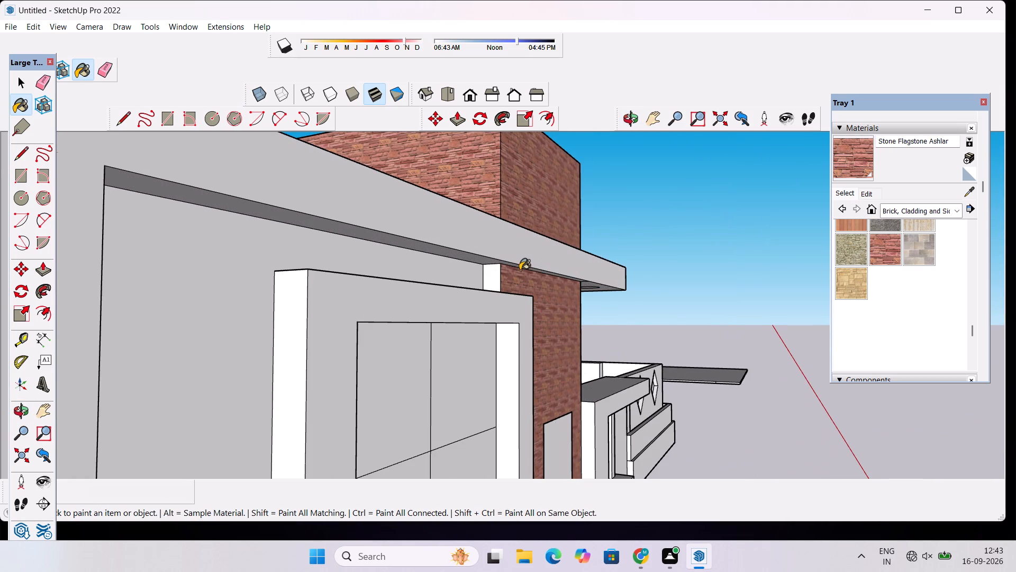
scroll(520, 270, "up", 4)
left_click(475, 285)
Paint the tall strip's narrow side faces beside the base wall and below the large window frame with Stone Flagstone Ashlar.
scroll(509, 203, "down", 20)
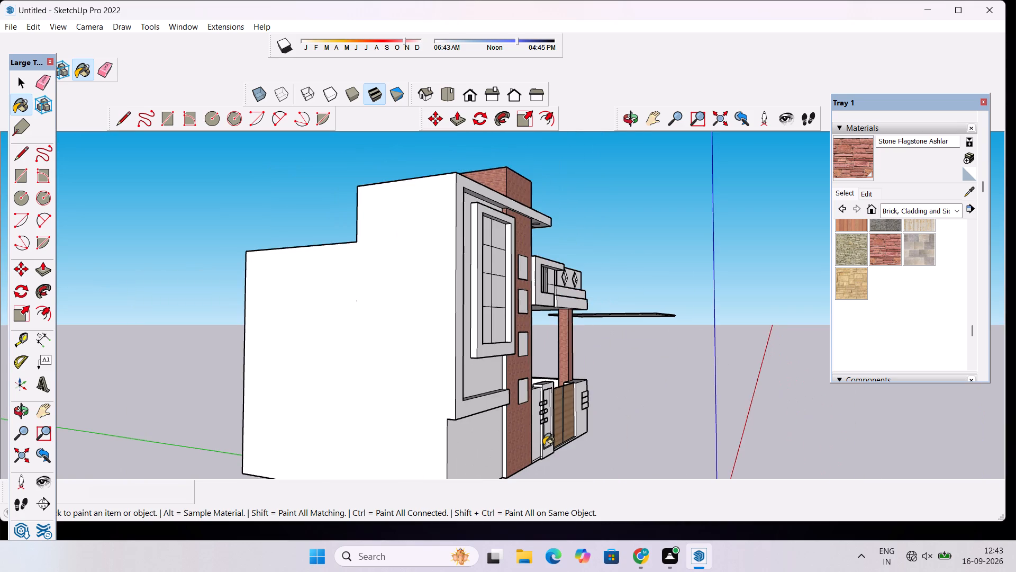
scroll(512, 394, "down", 4)
scroll(498, 445, "up", 11)
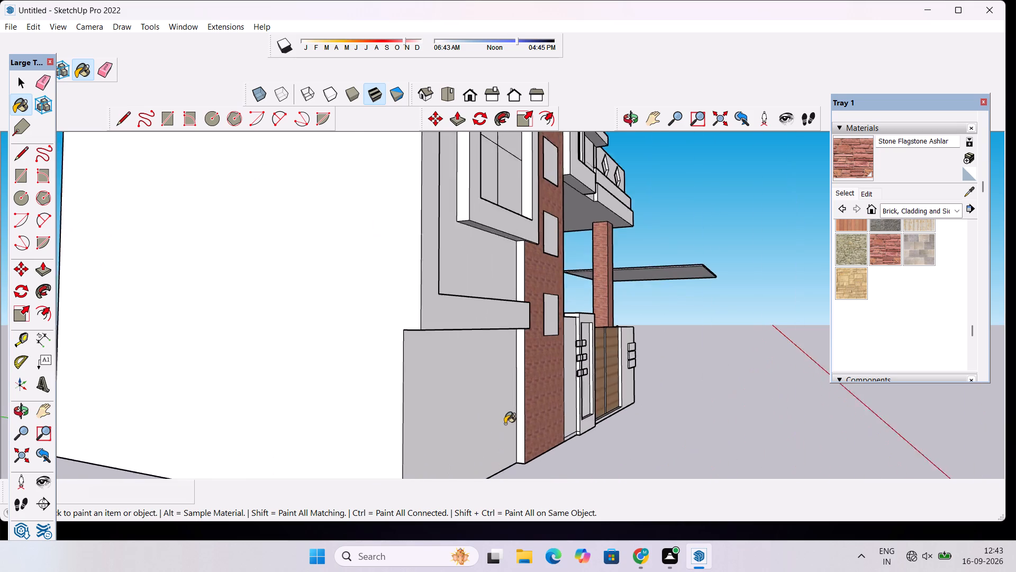
scroll(505, 424, "up", 2)
left_click(530, 358)
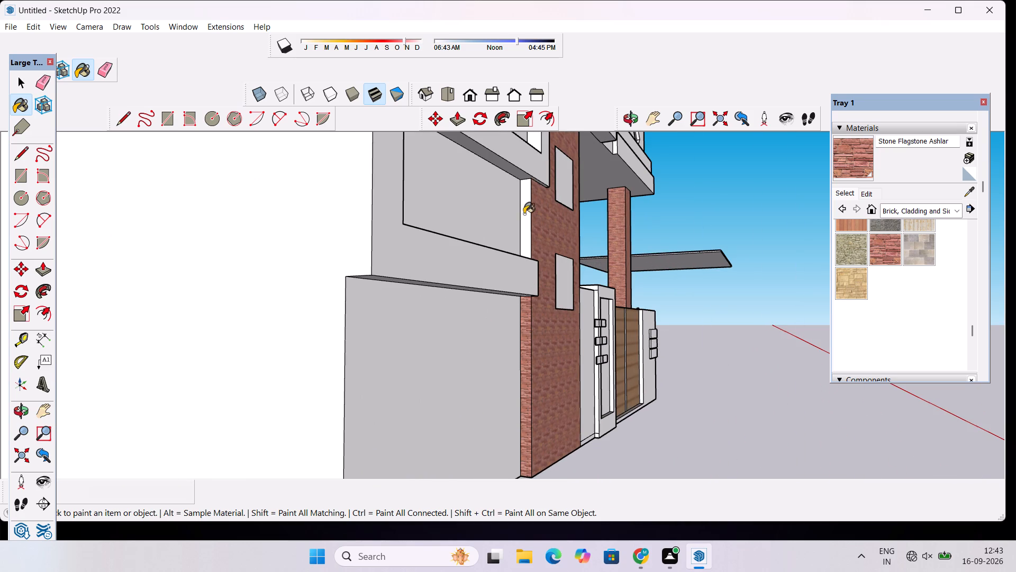
left_click(524, 222)
Examine the clad strip, rooftop block, balcony and porch wall from several angles around the front elevation.
scroll(576, 253, "down", 7)
left_click(627, 122)
left_click_drag(638, 198, 559, 220)
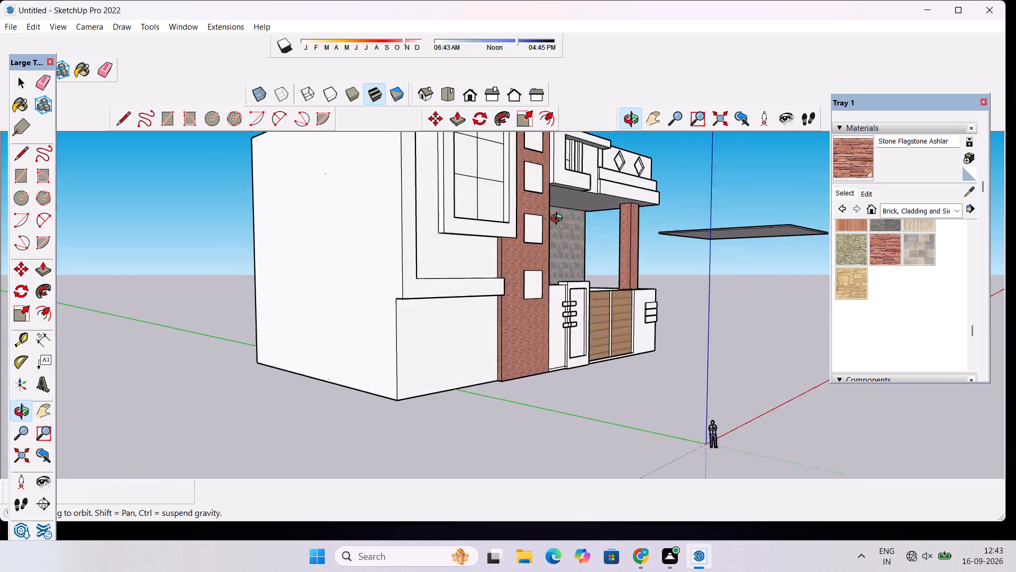
left_click_drag(559, 220, 640, 274)
scroll(649, 270, "down", 4)
left_click_drag(657, 280, 484, 359, "shift")
scroll(476, 360, "up", 3)
left_click_drag(565, 354, 320, 320)
left_click_drag(366, 251, 502, 327)
scroll(504, 335, "up", 4)
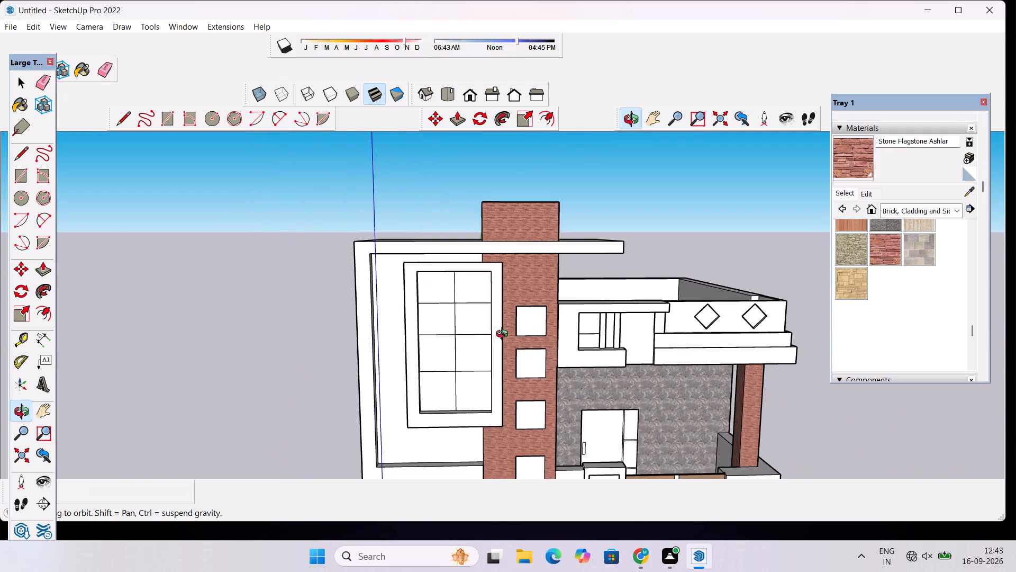
left_click_drag(444, 364, 649, 397)
scroll(550, 316, "up", 5)
left_click_drag(566, 362, 337, 336)
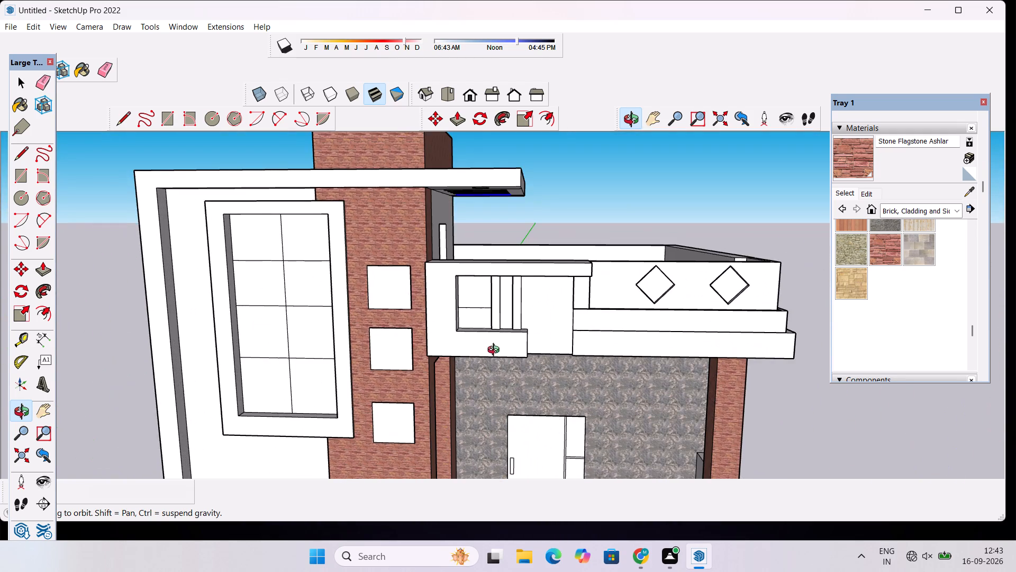
left_click_drag(465, 362, 283, 341)
left_click_drag(328, 268, 438, 300)
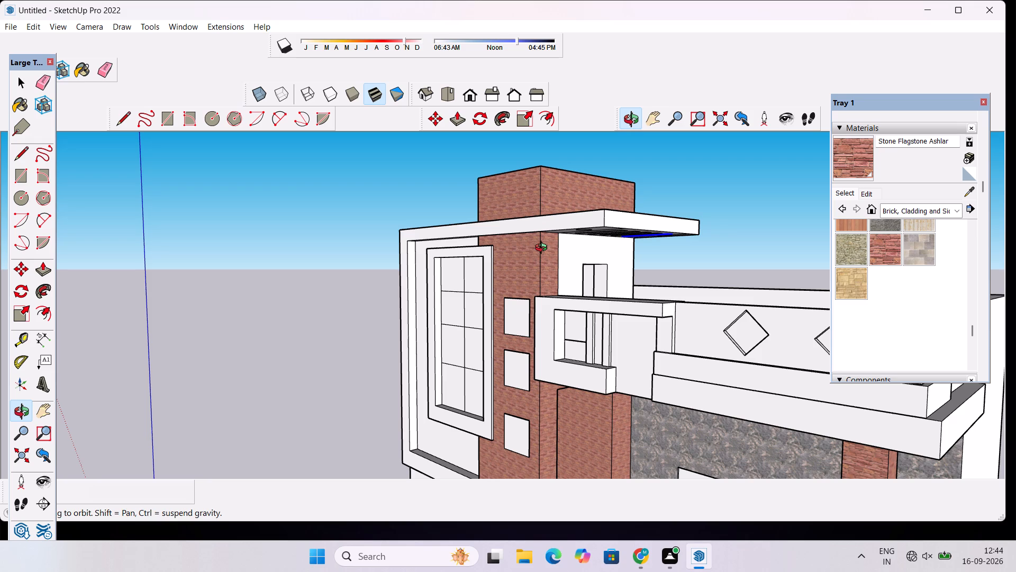
Examine the clad tall strip, its square white panels and the balcony's front frame from several angles.
scroll(549, 258, "down", 5)
left_click_drag(560, 280, 785, 245)
scroll(532, 303, "up", 4)
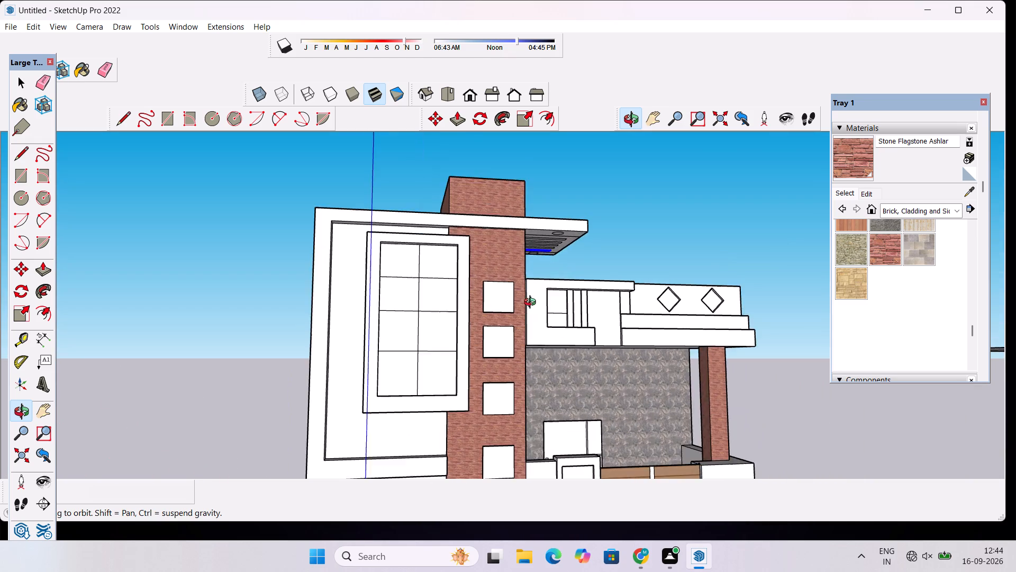
left_click_drag(501, 322, 366, 410)
scroll(445, 326, "up", 6)
left_click_drag(535, 325, 439, 323)
scroll(430, 312, "up", 4)
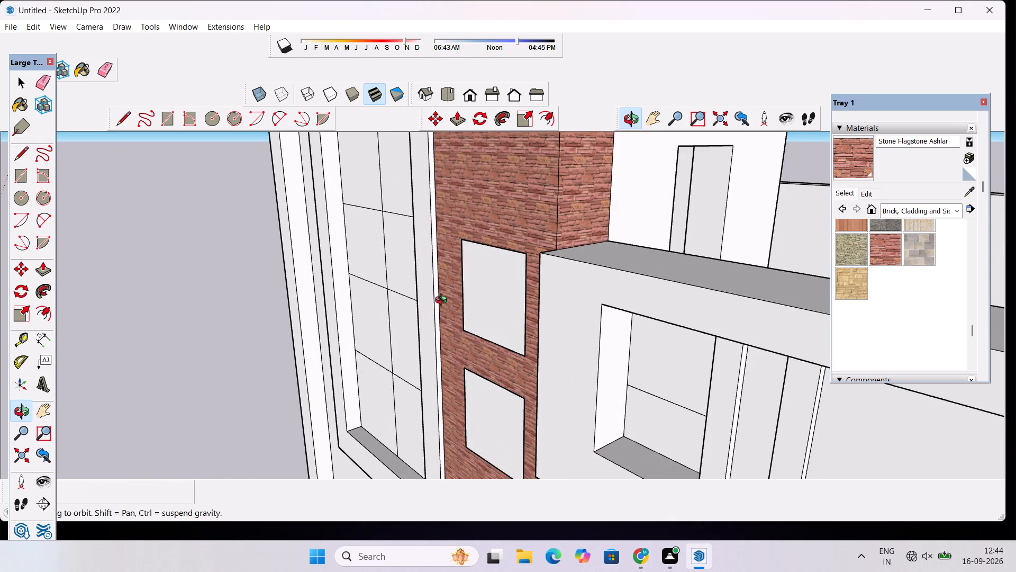
scroll(453, 281, "up", 5)
left_click_drag(476, 288, 534, 277)
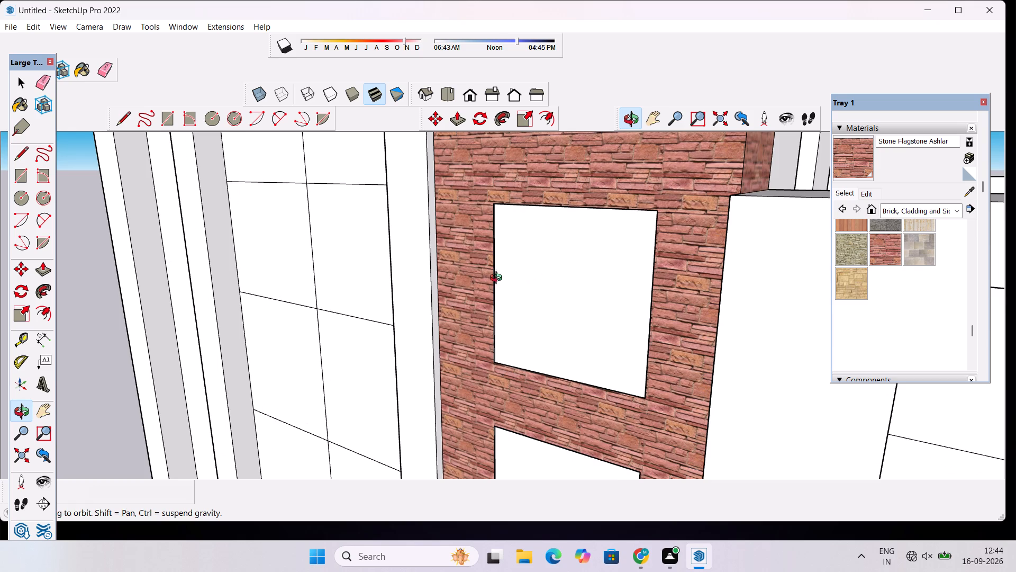
left_click_drag(497, 292, 612, 285)
scroll(574, 261, "down", 4)
left_click_drag(593, 275, 502, 251)
left_click_drag(650, 267, 494, 276)
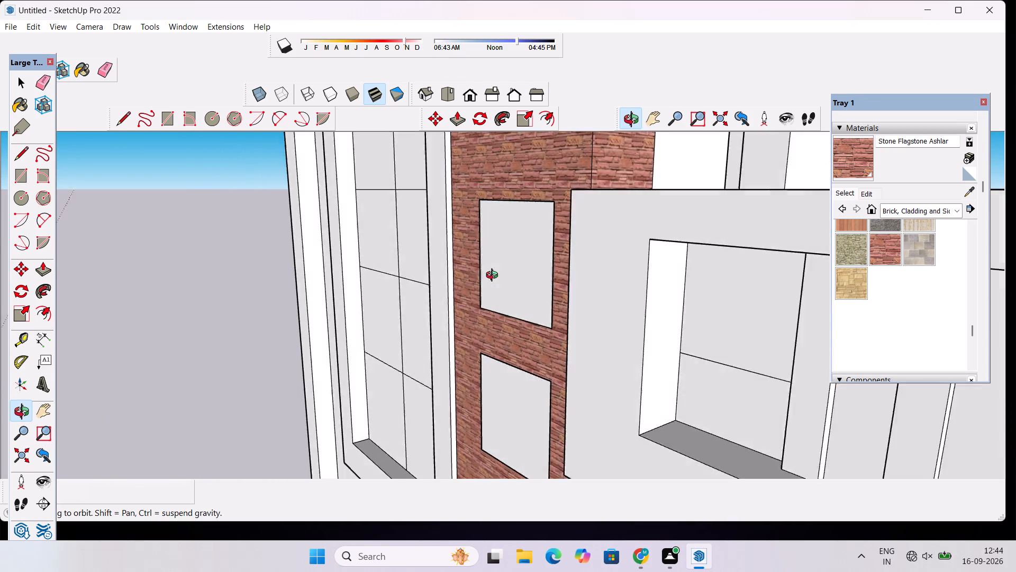
left_click_drag(494, 276, 484, 277)
scroll(484, 277, "down", 7)
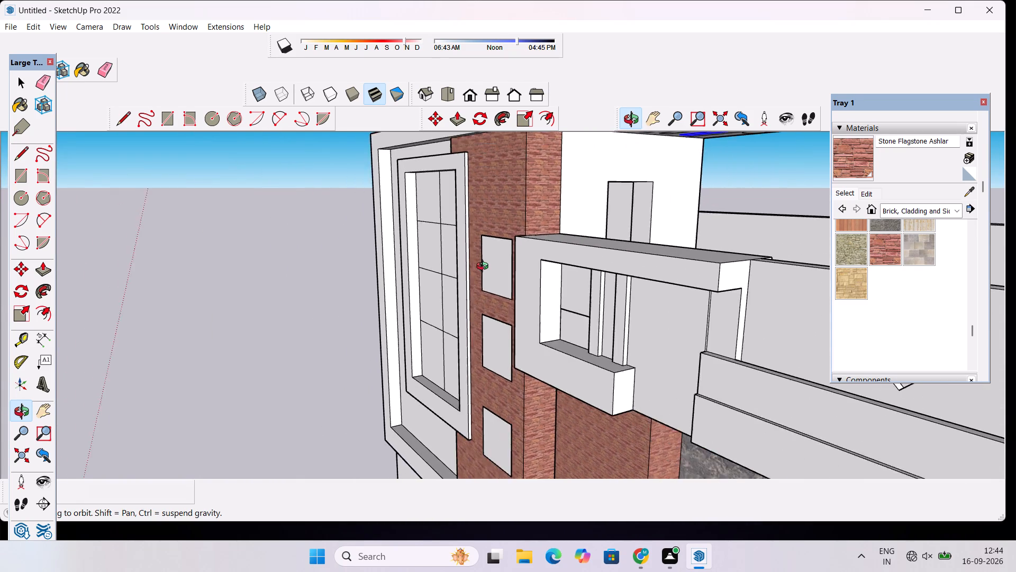
left_click_drag(476, 280, 638, 303)
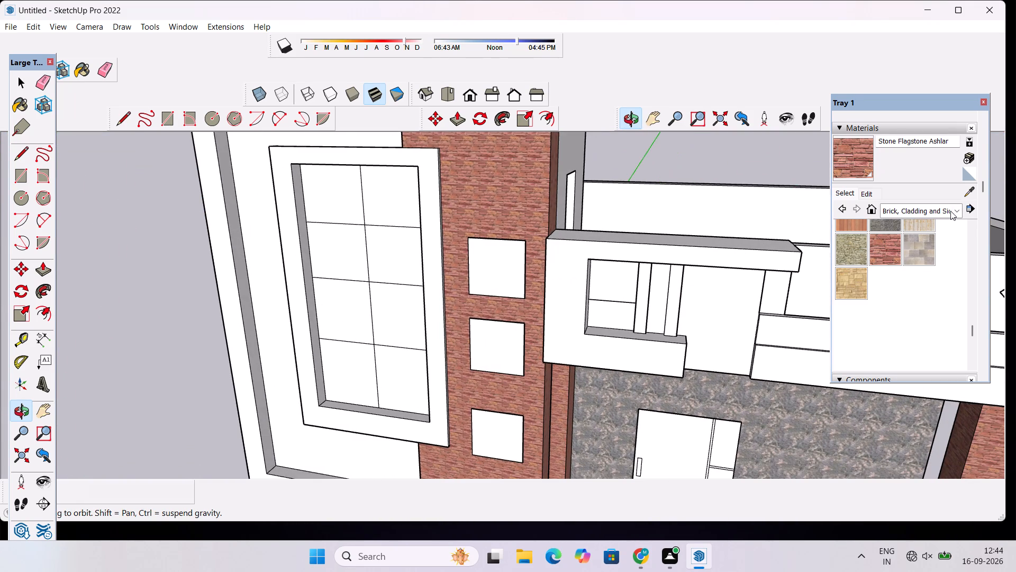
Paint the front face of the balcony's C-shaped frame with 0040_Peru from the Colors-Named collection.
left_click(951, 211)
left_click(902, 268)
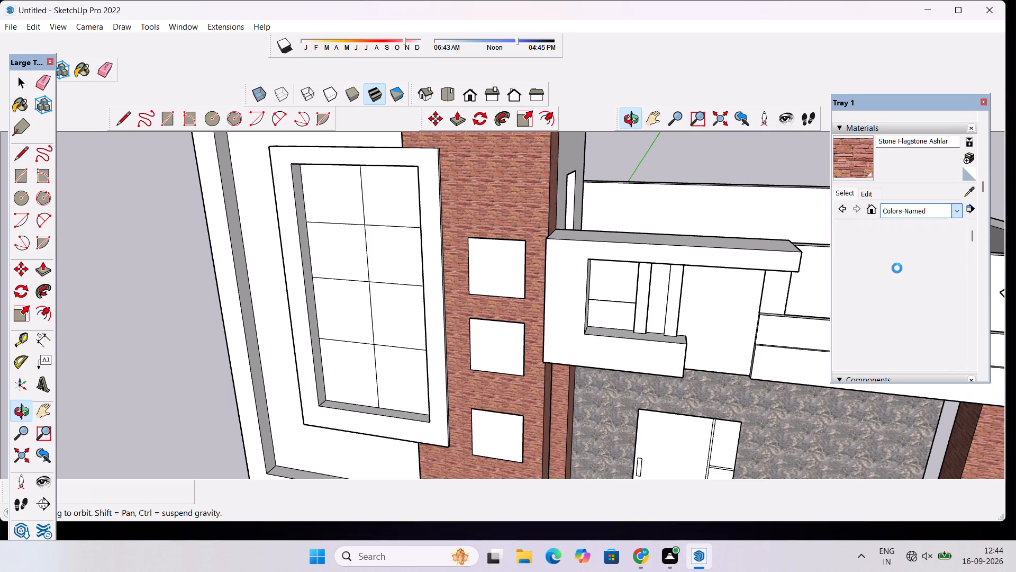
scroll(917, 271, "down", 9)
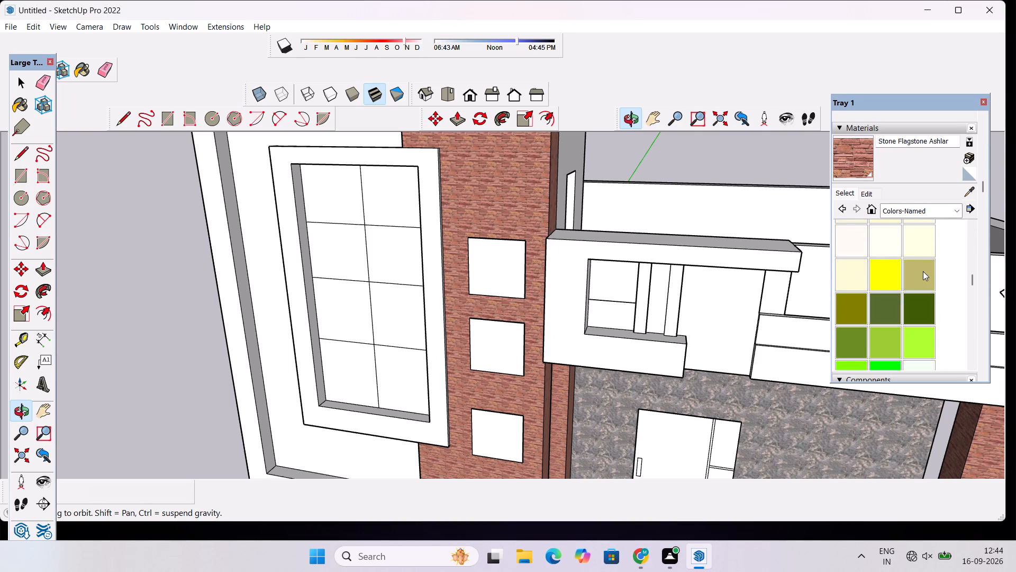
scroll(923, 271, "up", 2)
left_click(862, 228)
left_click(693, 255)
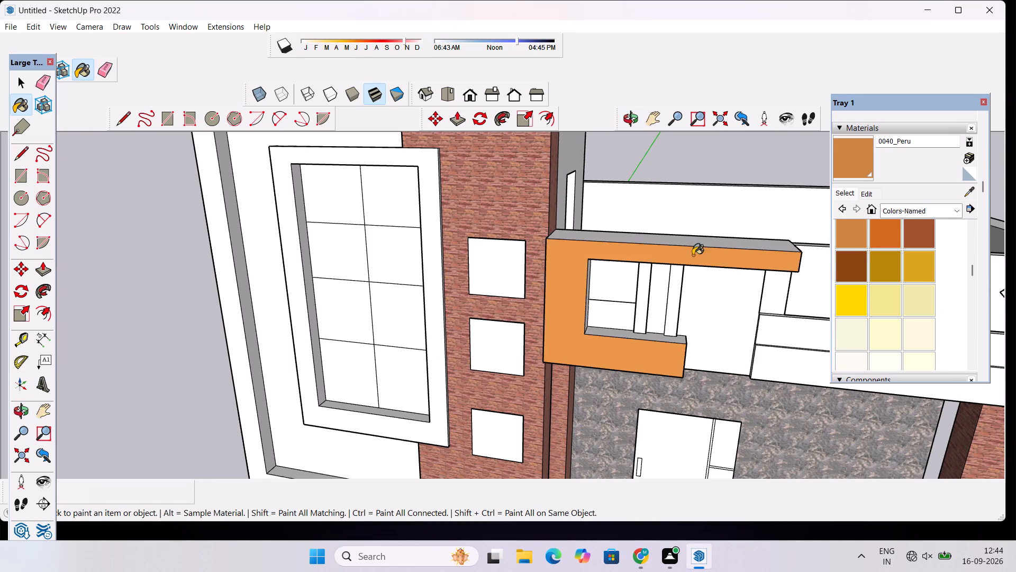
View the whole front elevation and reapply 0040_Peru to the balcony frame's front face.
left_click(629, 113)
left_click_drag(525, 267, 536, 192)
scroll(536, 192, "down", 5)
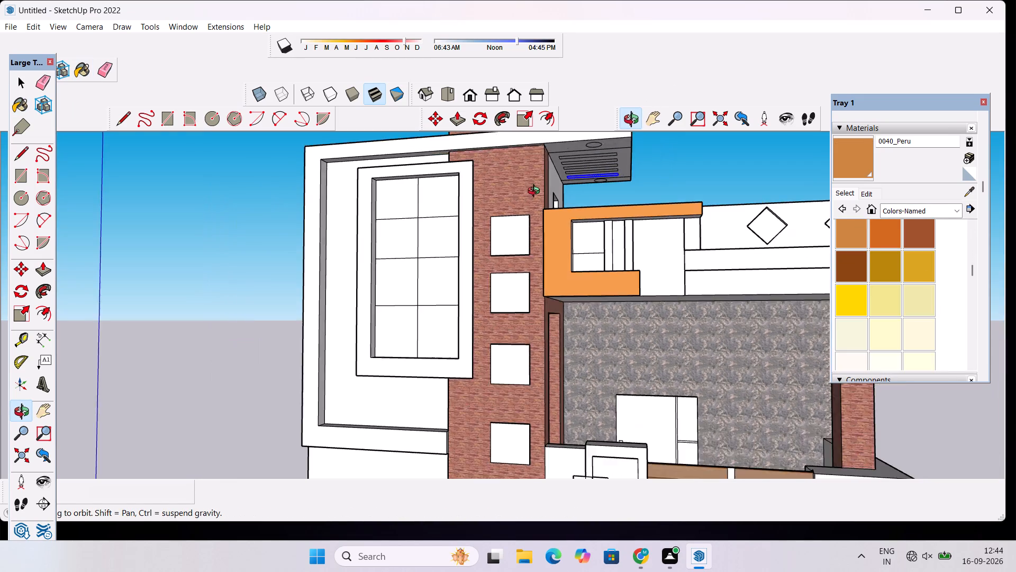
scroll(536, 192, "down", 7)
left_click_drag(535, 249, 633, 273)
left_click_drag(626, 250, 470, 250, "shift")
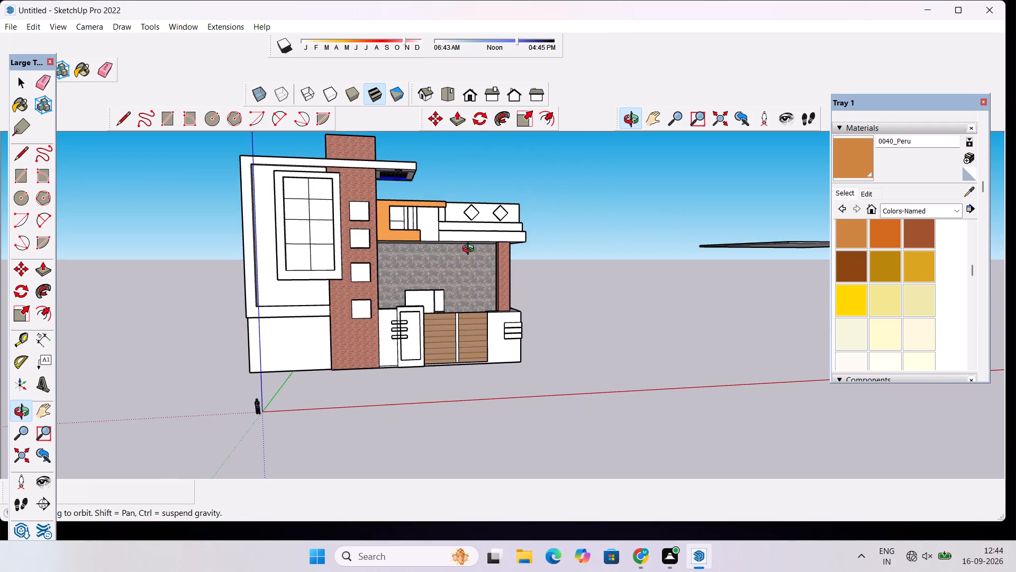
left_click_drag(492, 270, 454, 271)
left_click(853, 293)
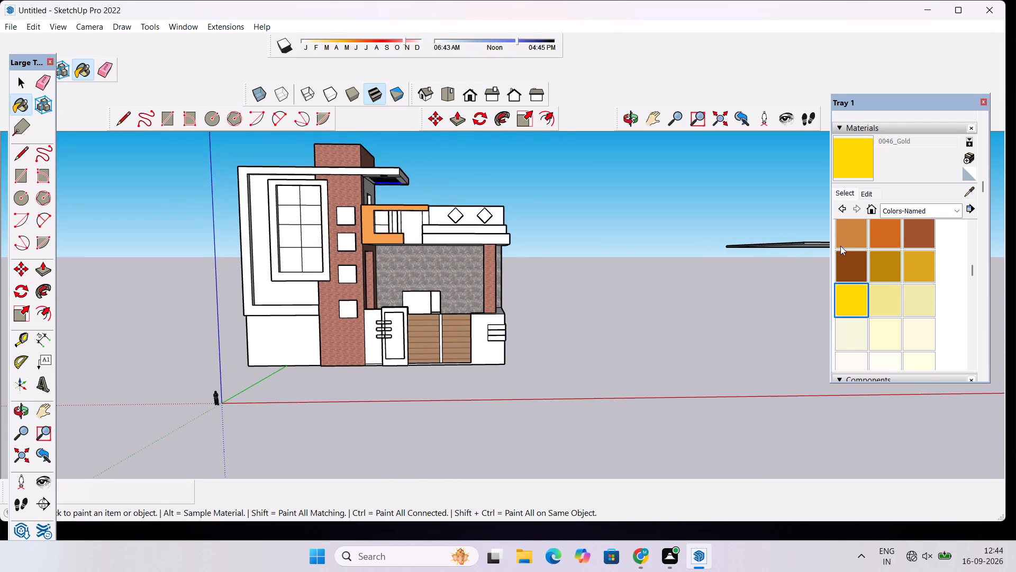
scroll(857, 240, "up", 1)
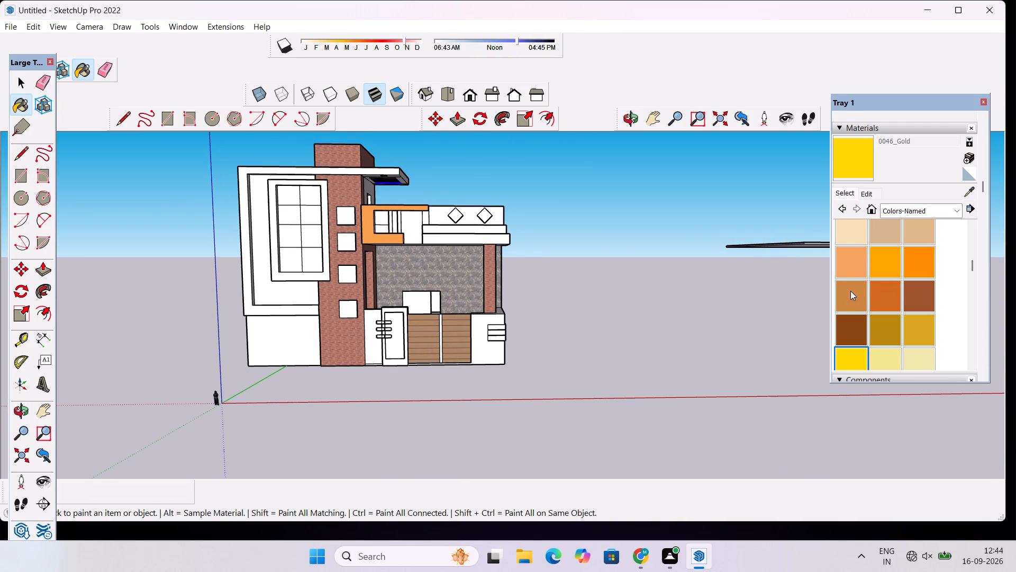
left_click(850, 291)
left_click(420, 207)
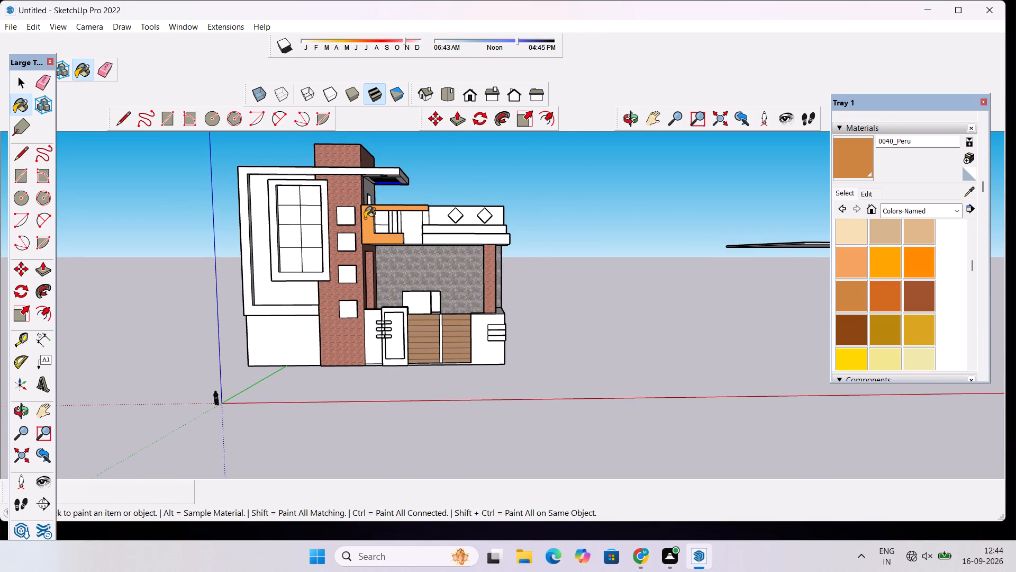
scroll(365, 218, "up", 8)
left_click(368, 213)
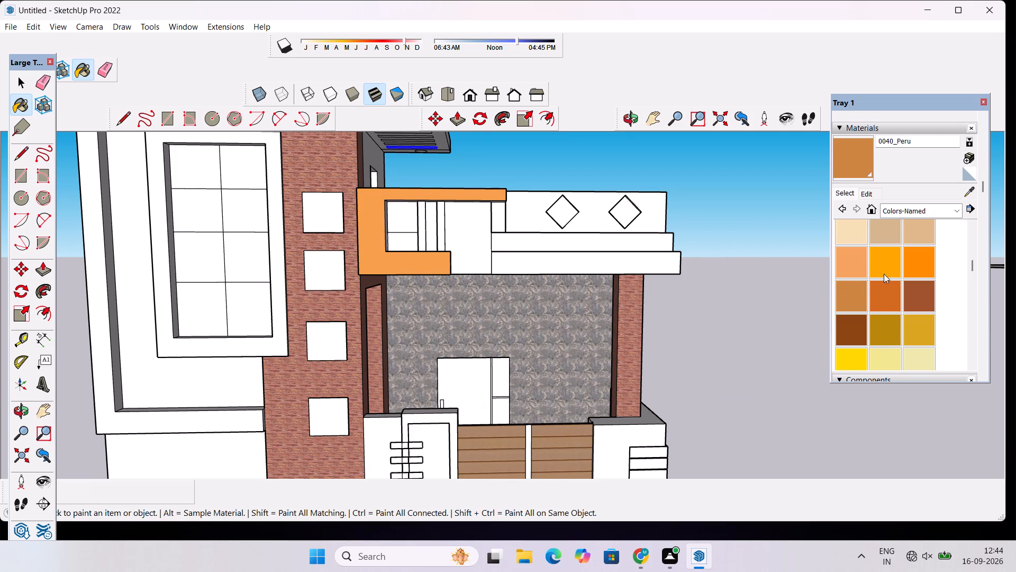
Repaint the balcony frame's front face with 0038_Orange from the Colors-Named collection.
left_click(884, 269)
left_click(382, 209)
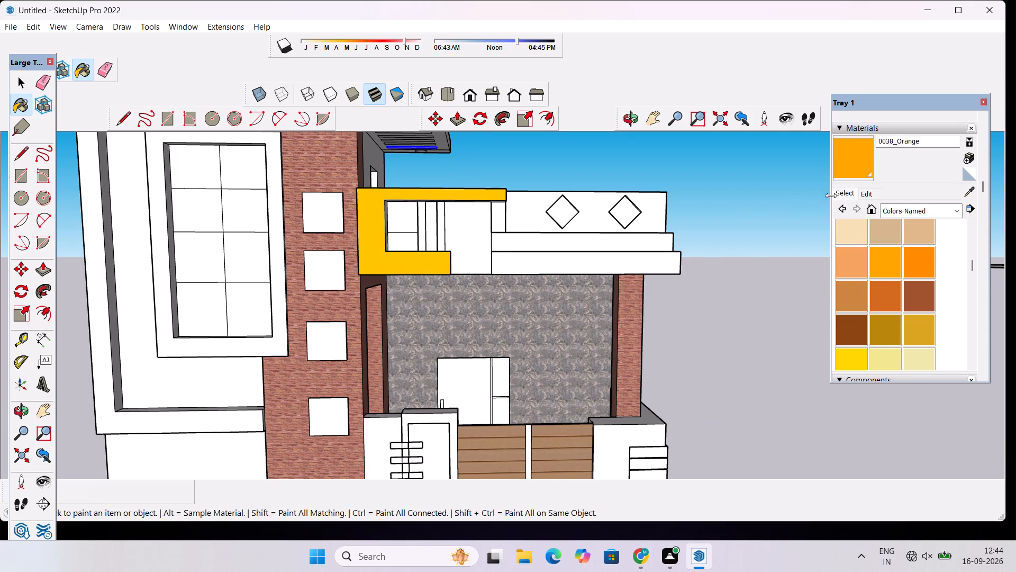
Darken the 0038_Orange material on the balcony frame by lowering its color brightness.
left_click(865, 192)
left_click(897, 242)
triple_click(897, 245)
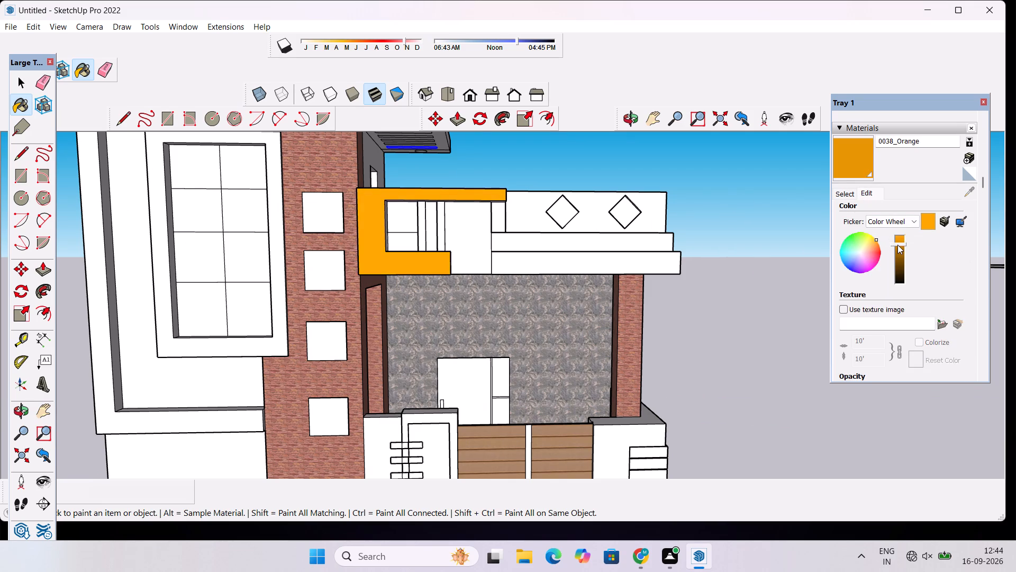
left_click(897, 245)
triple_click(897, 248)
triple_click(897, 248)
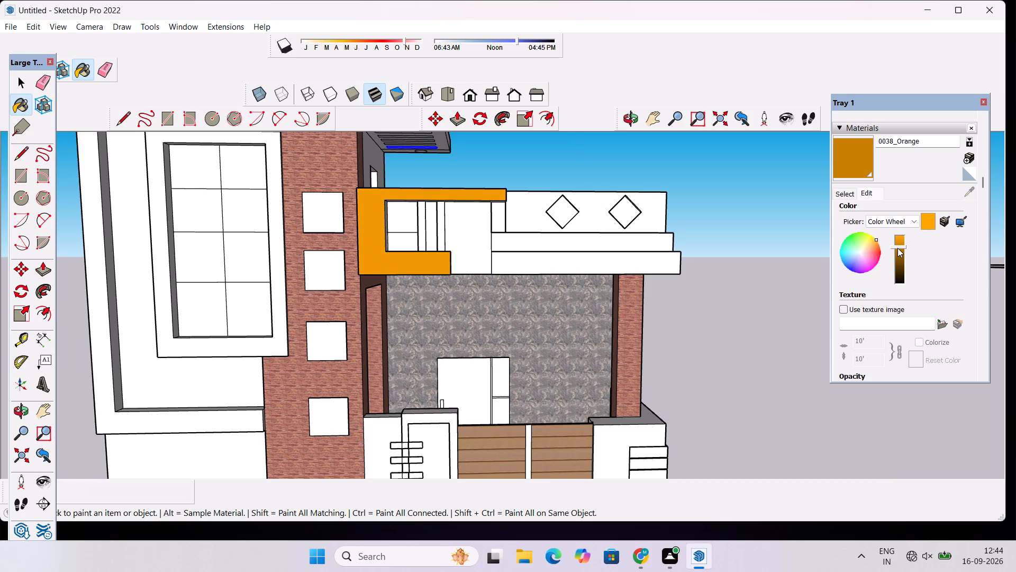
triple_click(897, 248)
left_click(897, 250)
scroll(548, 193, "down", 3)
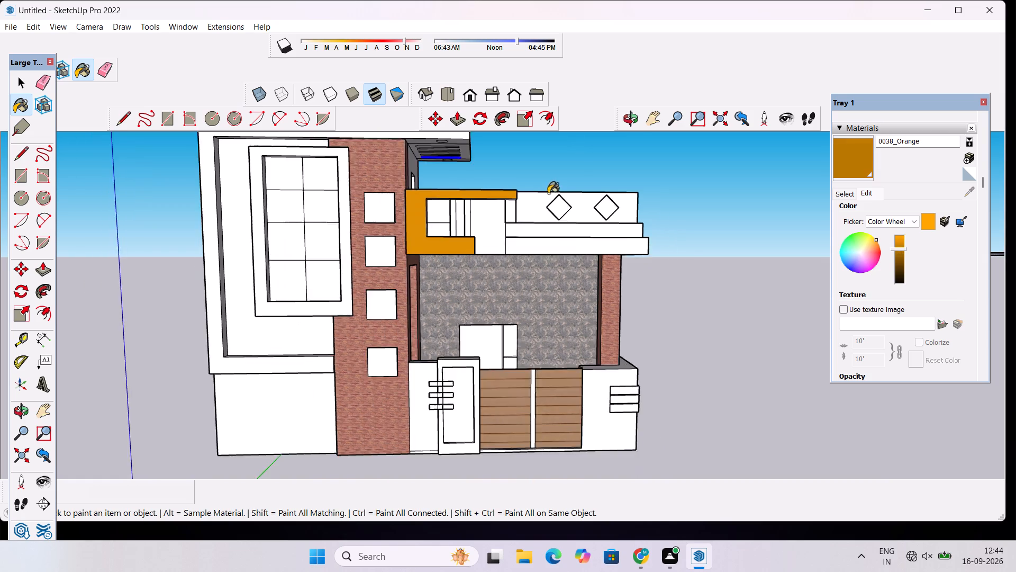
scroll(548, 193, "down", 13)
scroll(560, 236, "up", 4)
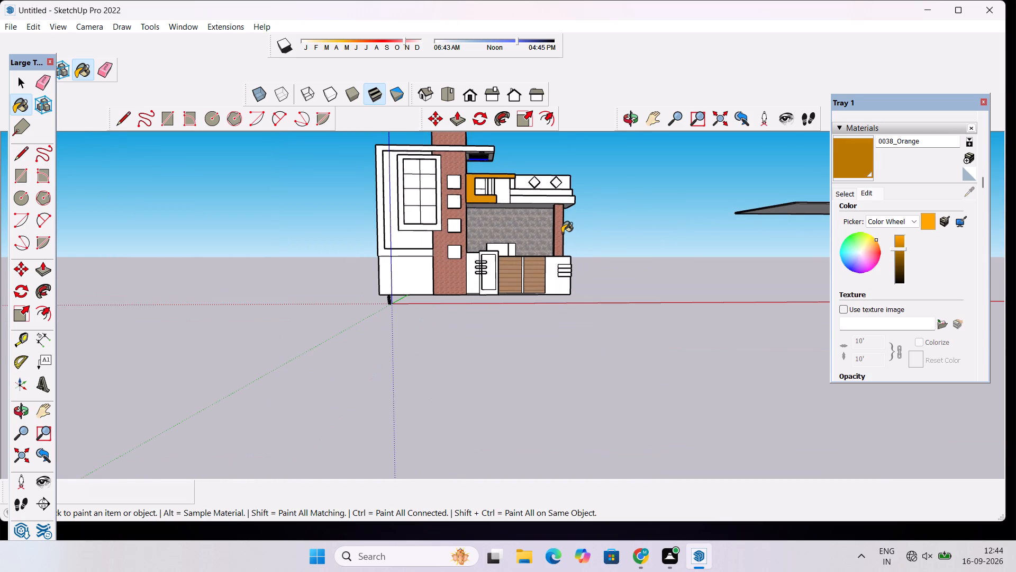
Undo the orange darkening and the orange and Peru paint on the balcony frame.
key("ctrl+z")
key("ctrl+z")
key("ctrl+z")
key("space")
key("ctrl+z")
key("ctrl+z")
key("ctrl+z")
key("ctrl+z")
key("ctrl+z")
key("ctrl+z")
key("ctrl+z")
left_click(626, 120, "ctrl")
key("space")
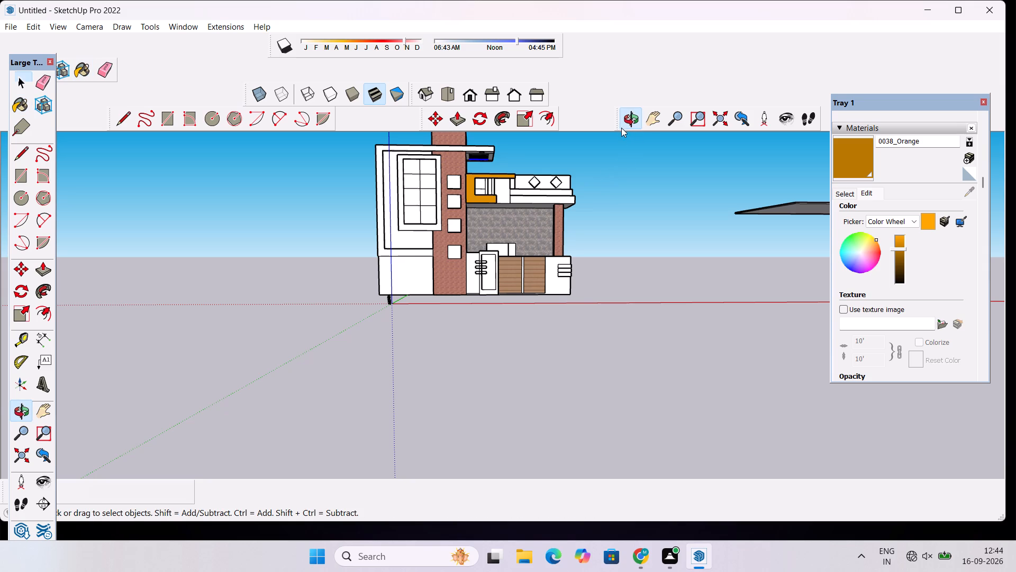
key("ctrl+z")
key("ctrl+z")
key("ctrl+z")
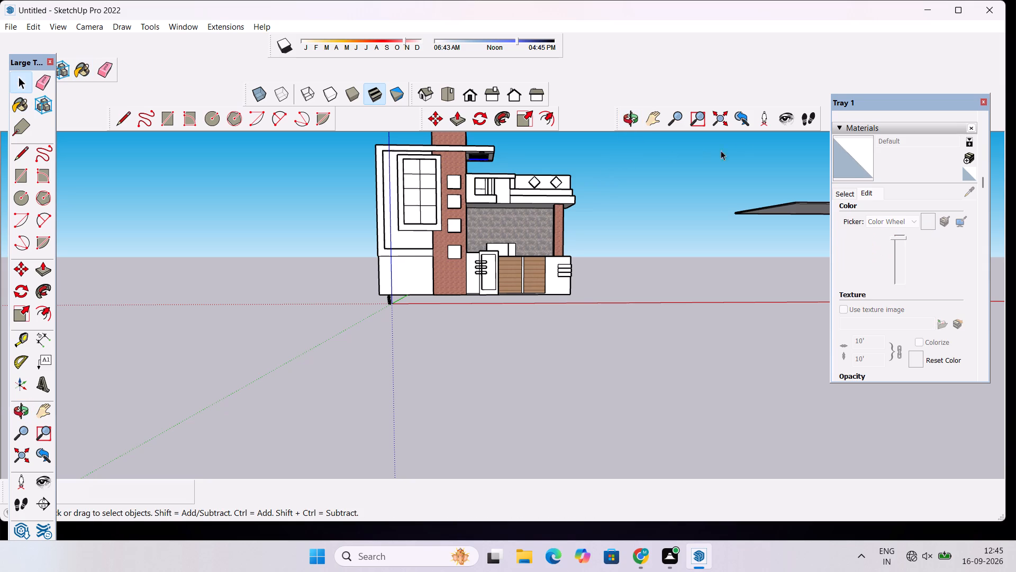
Paint the front face of the balcony's C-shaped frame with 0047_Khaki from the Colors-Named collection.
left_click(840, 192)
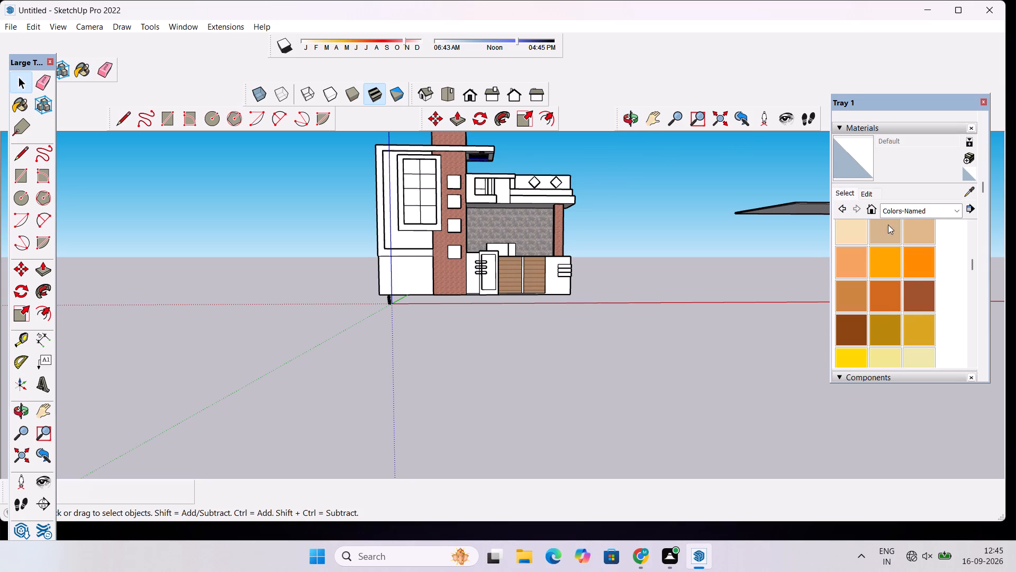
scroll(891, 308, "down", 1)
scroll(890, 301, "up", 1)
scroll(883, 288, "down", 2)
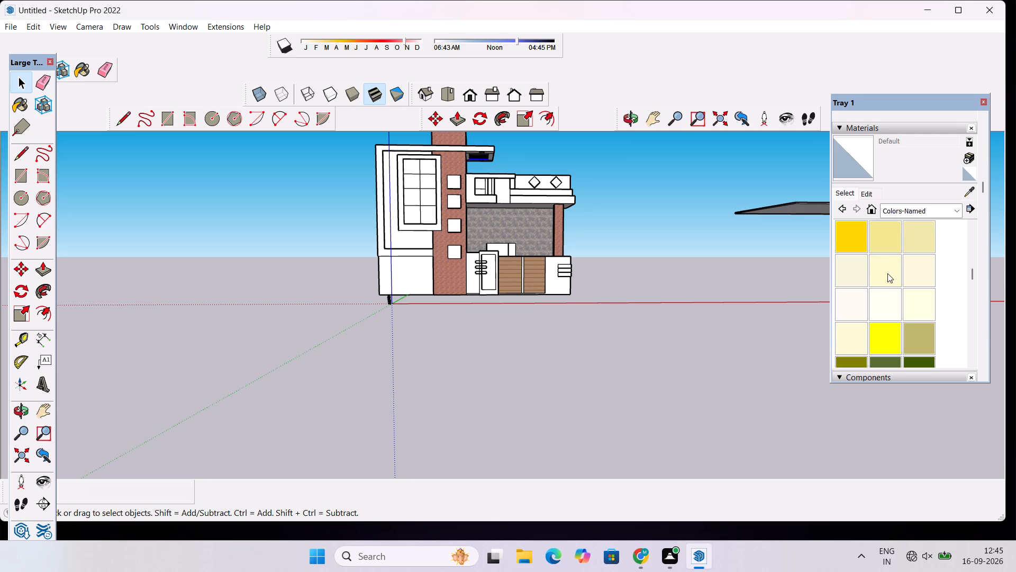
left_click(884, 227)
scroll(495, 177, "up", 4)
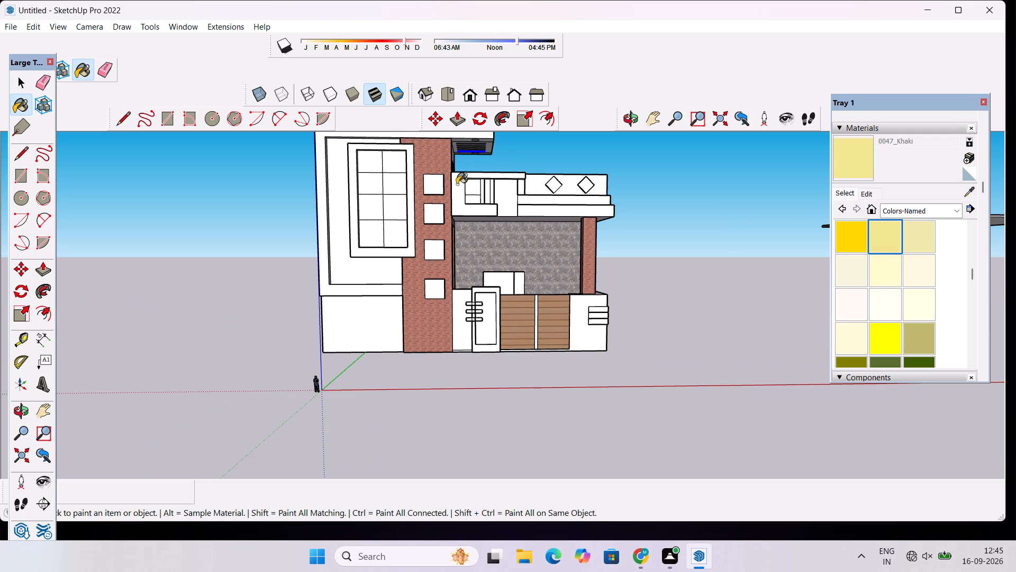
left_click(457, 184)
scroll(402, 236, "down", 2)
scroll(614, 200, "up", 1)
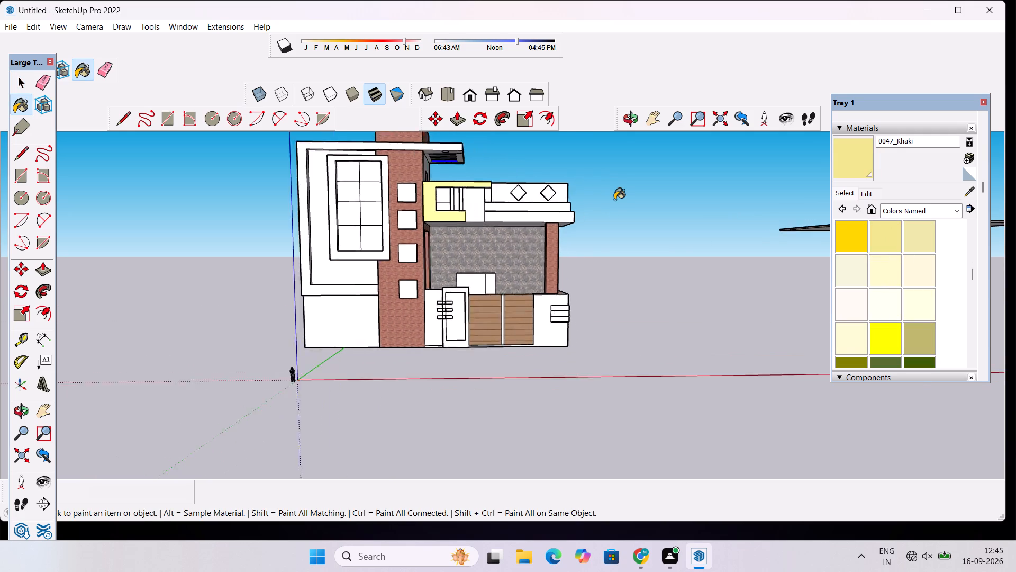
Darken the 0047_Khaki material on the balcony frame by lowering its color brightness.
scroll(614, 200, "up", 3)
left_click(867, 195)
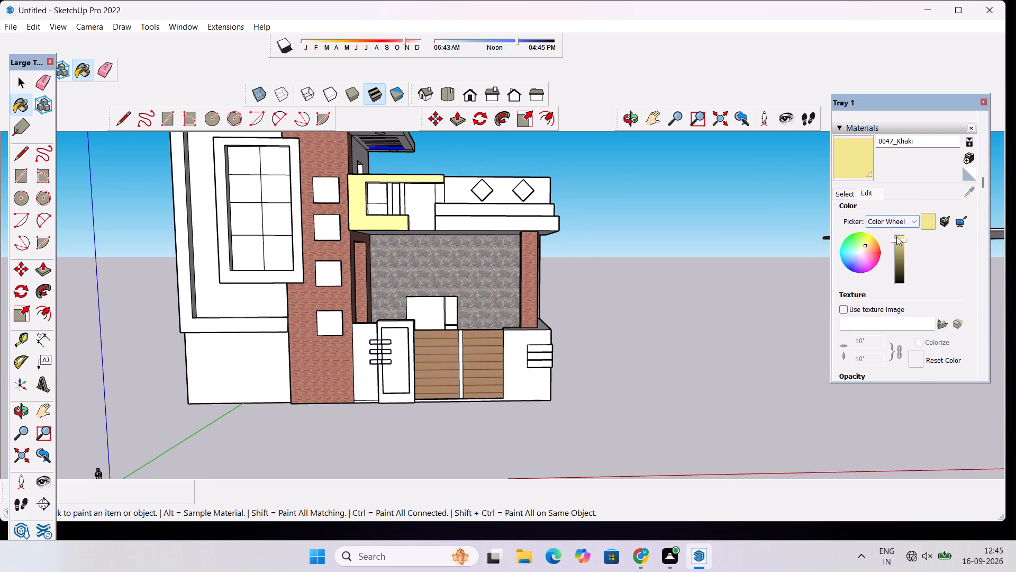
left_click(896, 238)
left_click(897, 242)
left_click(897, 242)
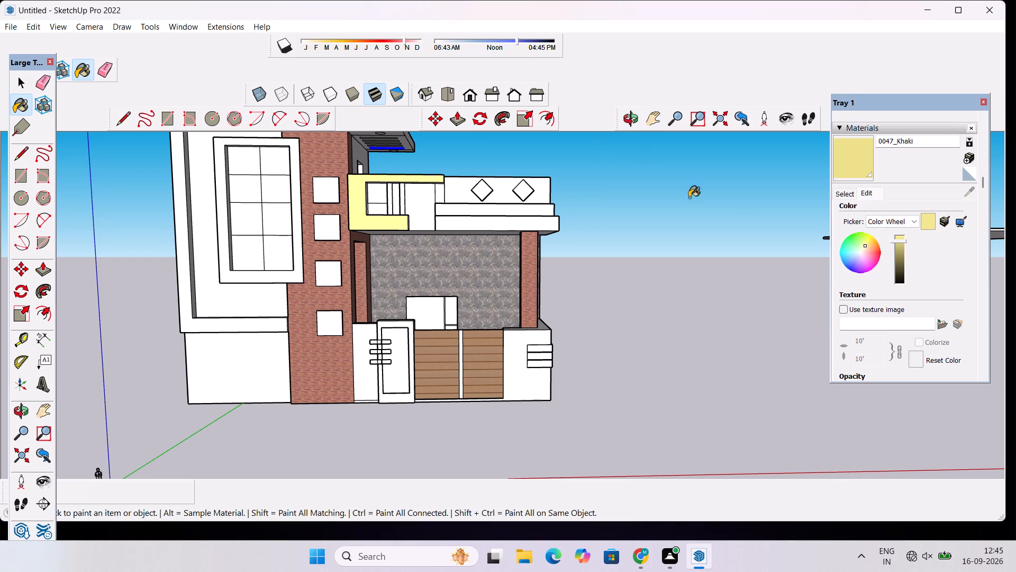
left_click(898, 247)
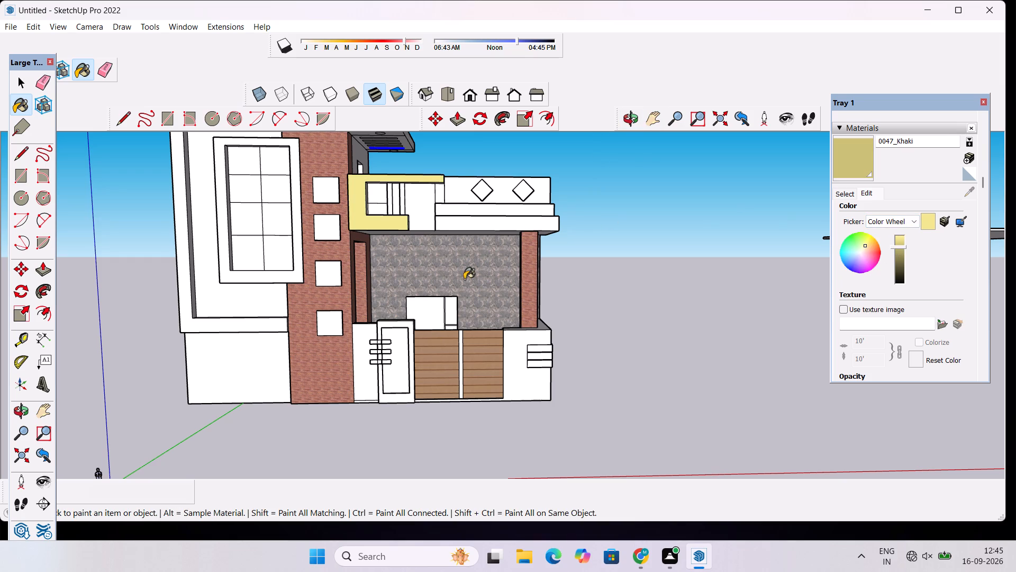
Paint the top face of the balcony's C-shaped frame with the darkened 0047_Khaki.
scroll(638, 124, "up", 2)
left_click(636, 118)
left_click_drag(570, 155, 529, 243)
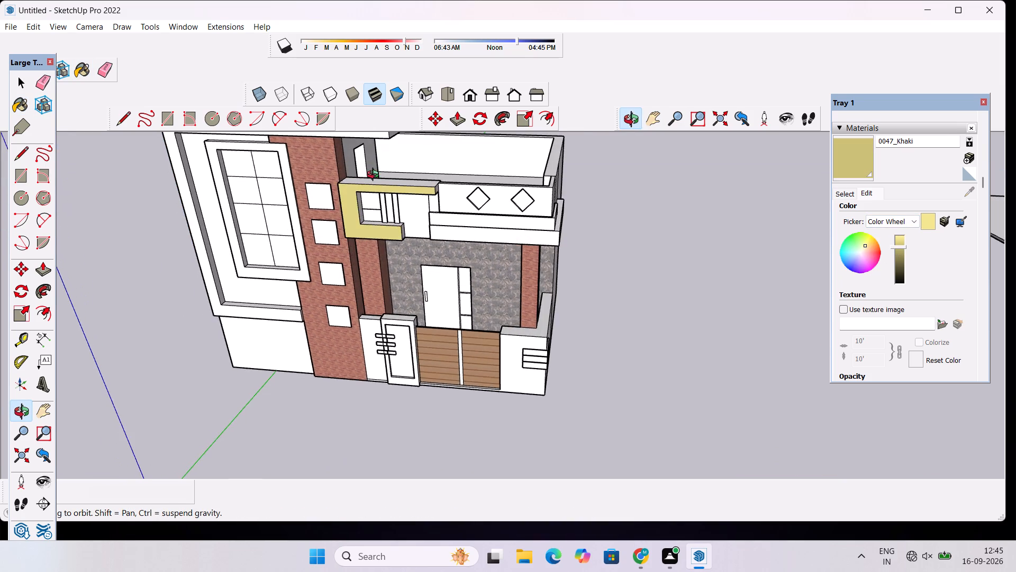
scroll(375, 176, "up", 8)
left_click_drag(389, 210, 112, 234)
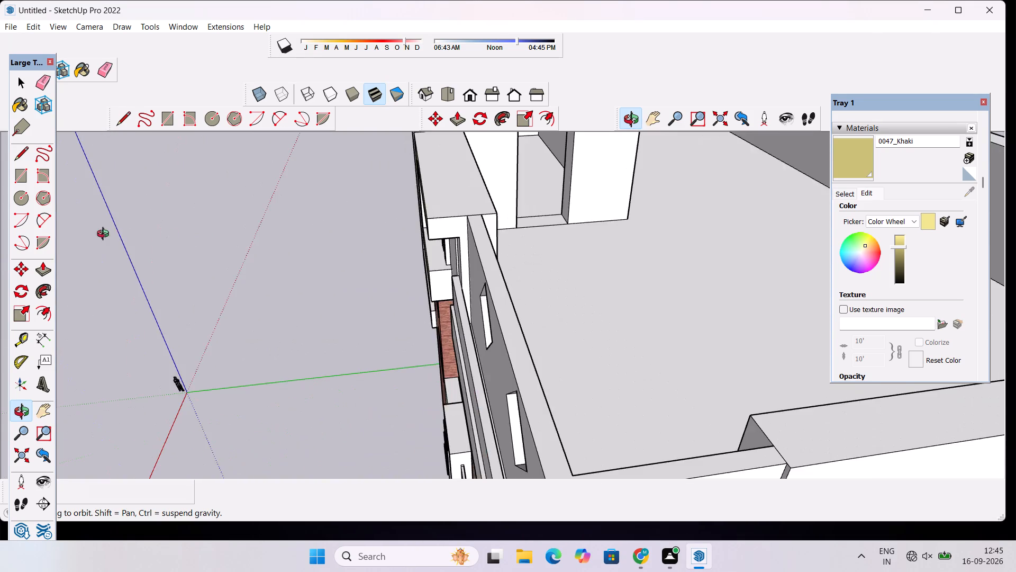
left_click_drag(412, 237, 623, 254)
left_click(858, 157)
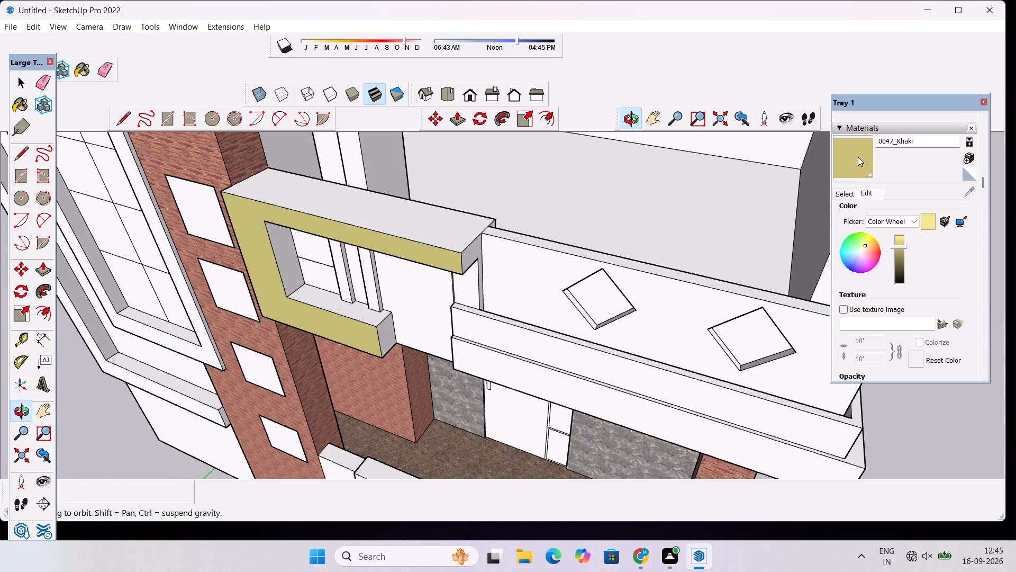
left_click(458, 225)
Paint the frame's terrace-side rear face and the narrow return beside the parapet with 0047_Khaki.
left_click(630, 120)
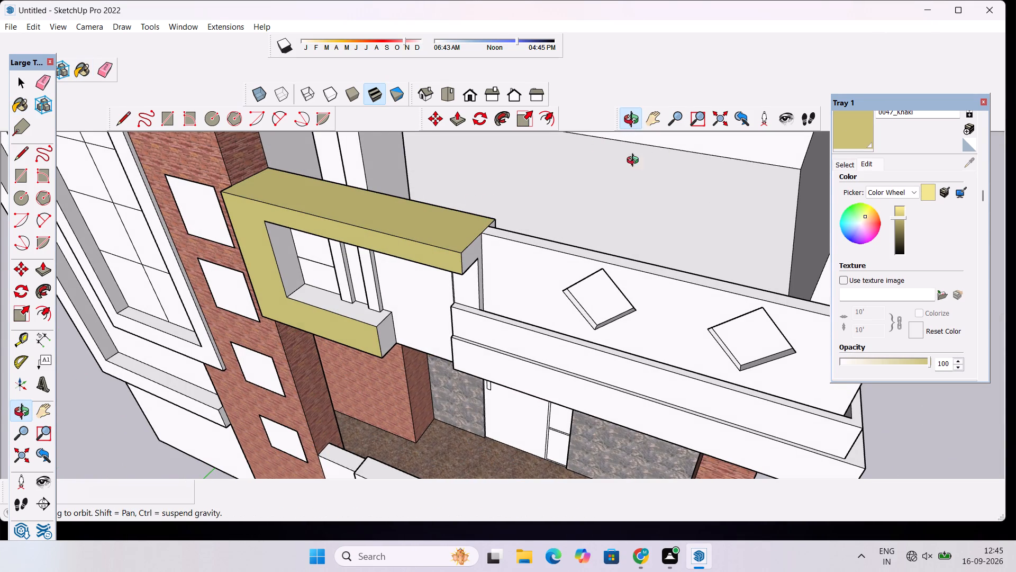
left_click_drag(632, 167, 261, 185)
left_click(858, 133)
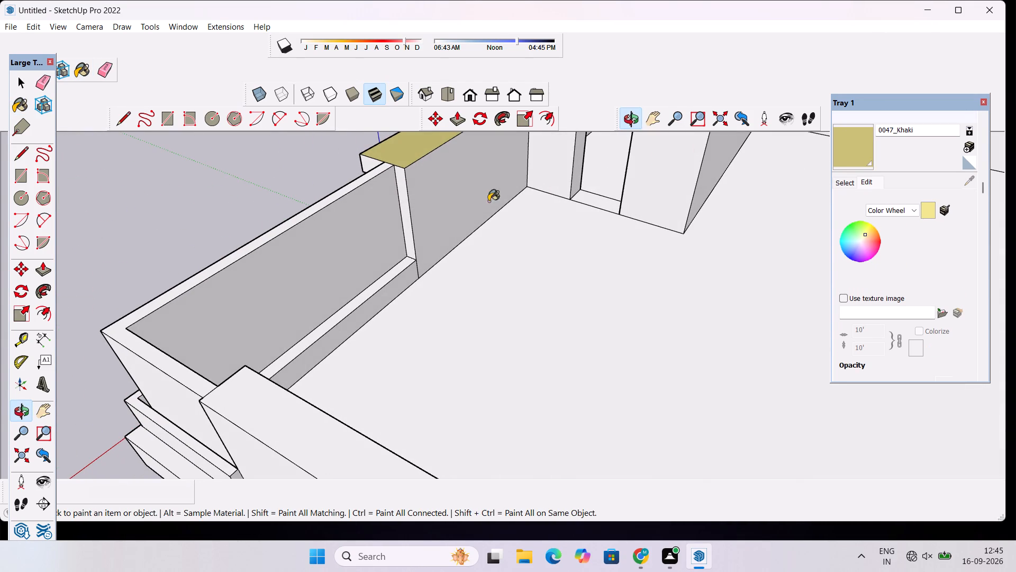
left_click(451, 203)
scroll(356, 210, "up", 4)
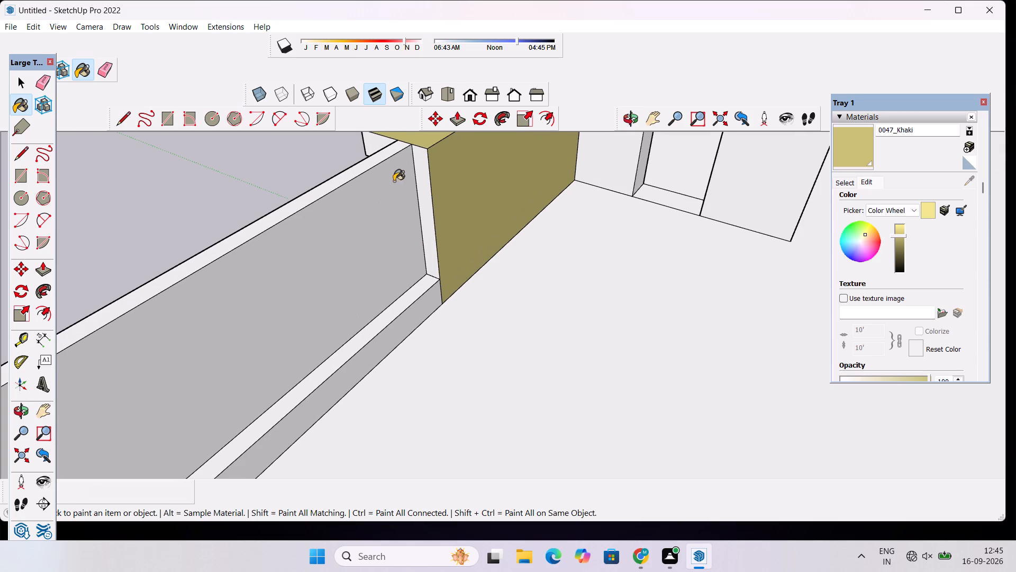
left_click(422, 182)
Paint the end face of the balcony frame's upper arm and its adjoining vertical strip with 0047_Khaki.
left_click(633, 122)
left_click_drag(311, 269, 427, 269)
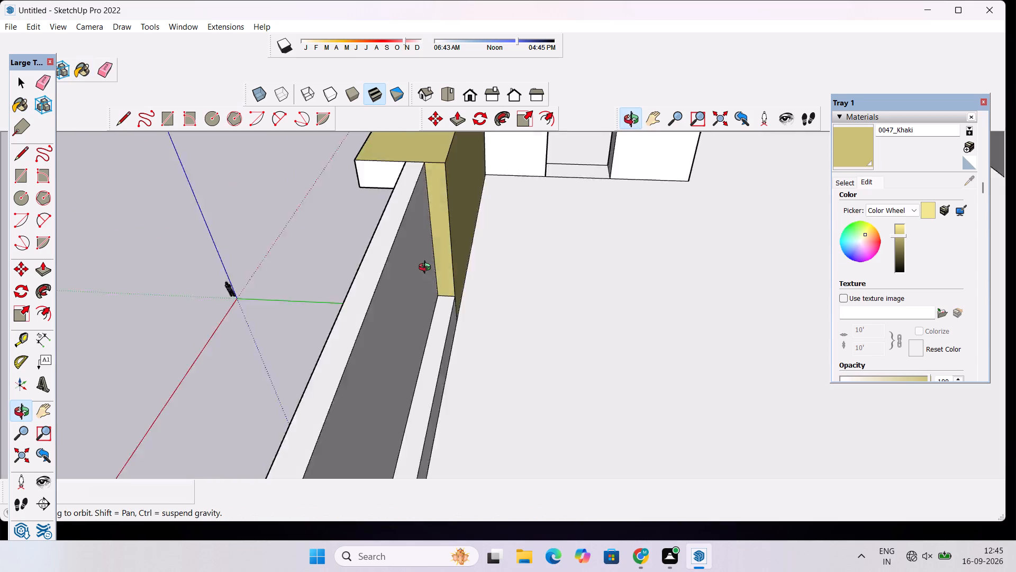
left_click_drag(427, 269, 659, 189)
left_click_drag(537, 222, 436, 248)
left_click(848, 149)
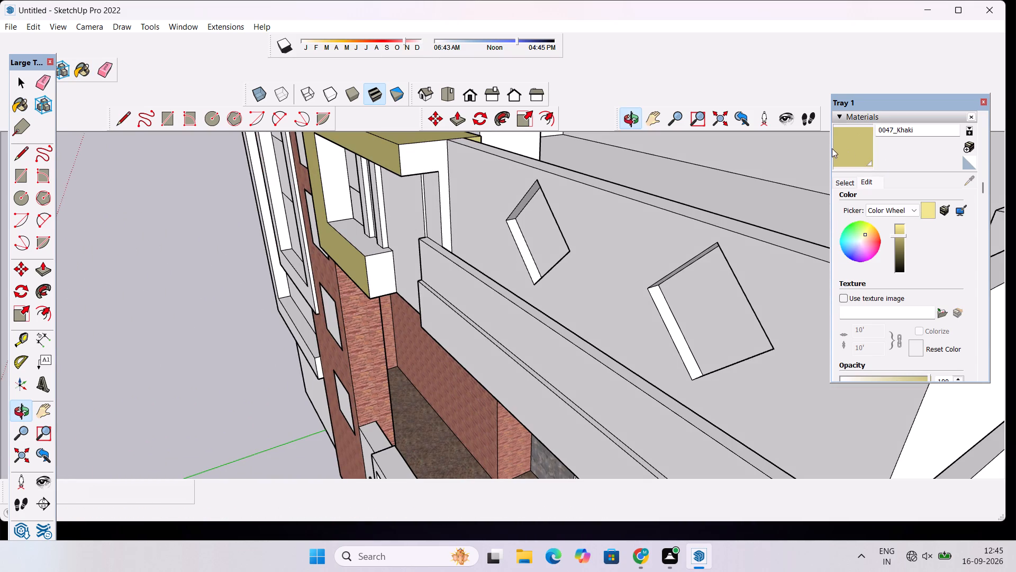
left_click(434, 156)
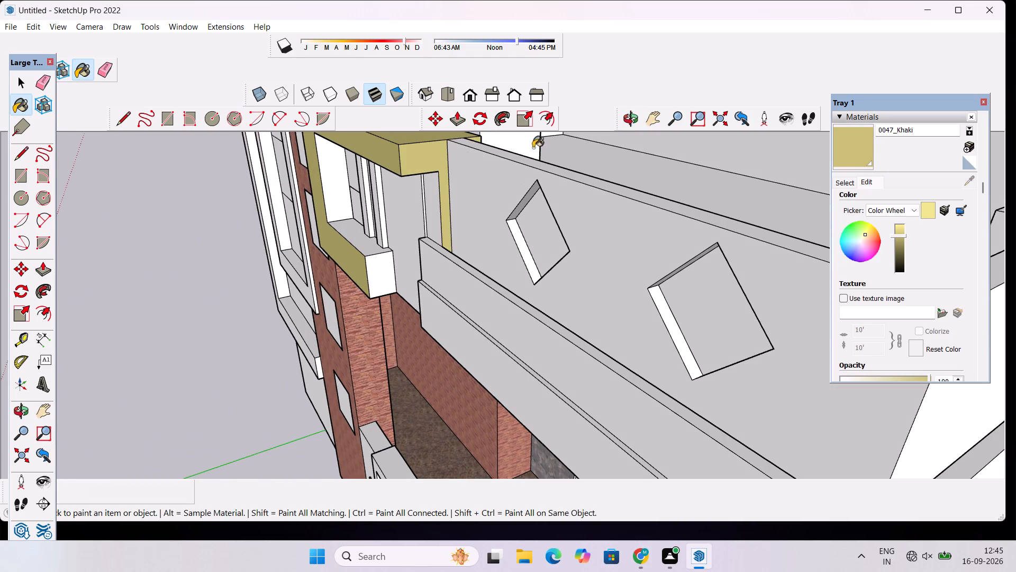
Paint the frame opening's inner side face, the lower arm's top face and its end face with 0047_Khaki.
left_click(629, 119)
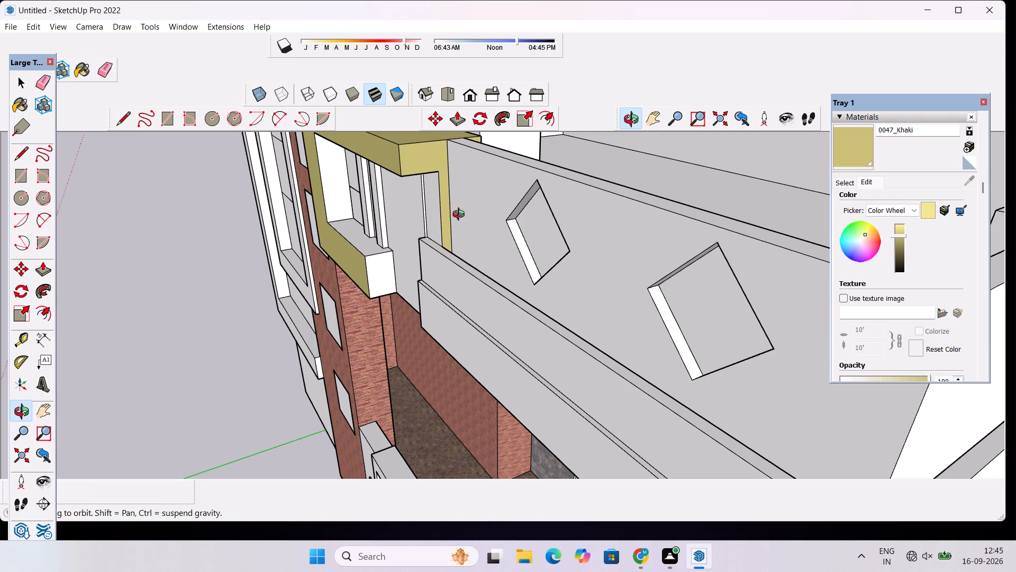
left_click_drag(386, 226, 466, 344, "shift")
left_click(855, 154)
scroll(470, 272, "up", 5)
left_click(384, 288)
left_click(413, 372)
left_click(459, 435)
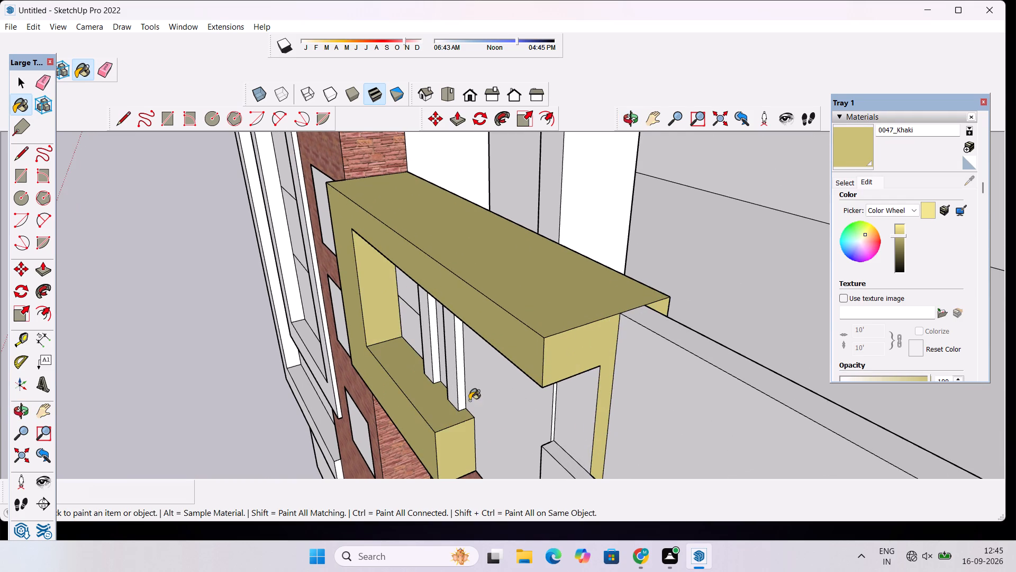
Paint the undersides of the balcony frame's lower and upper arms with 0047_Khaki.
left_click(624, 118)
left_click_drag(449, 300, 626, 0)
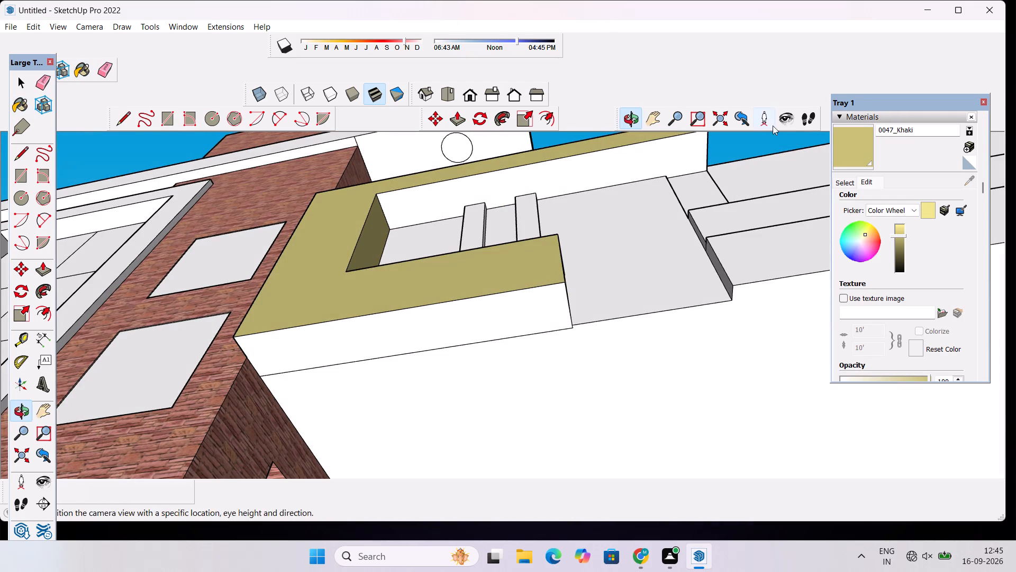
left_click(845, 141)
left_click(469, 319)
left_click(628, 113)
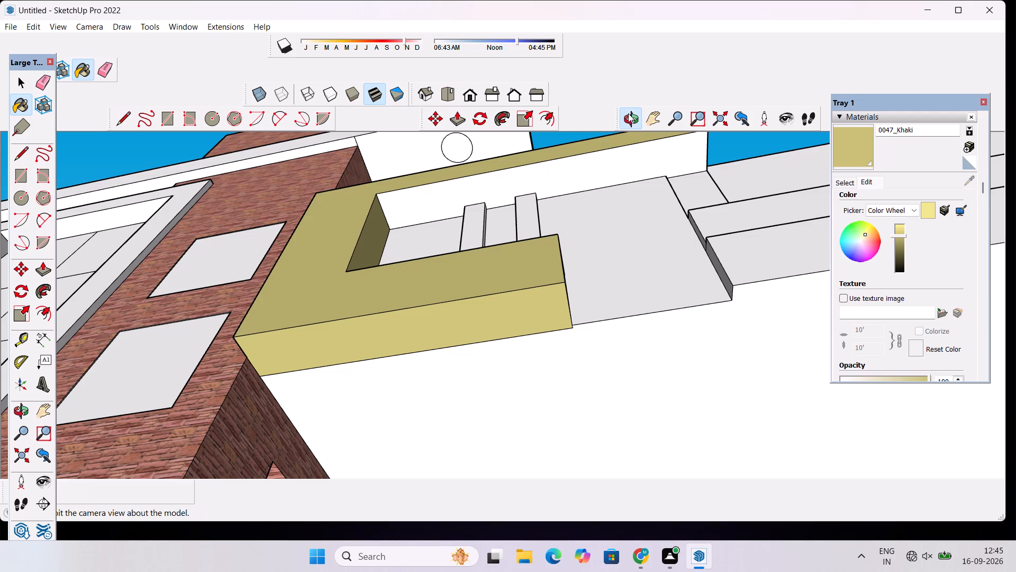
left_click_drag(555, 205, 382, 350)
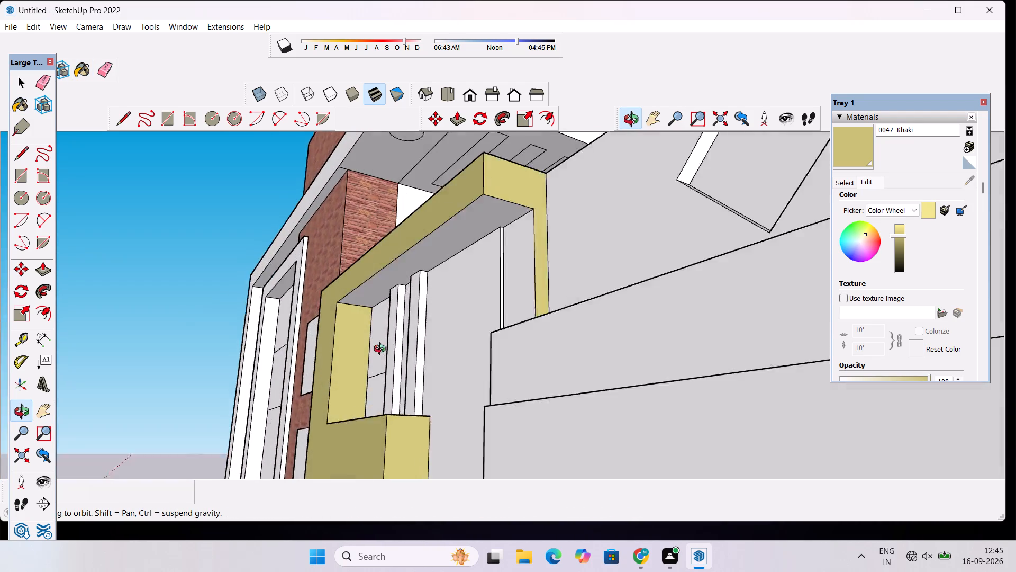
left_click_drag(382, 350, 391, 354)
left_click(849, 147)
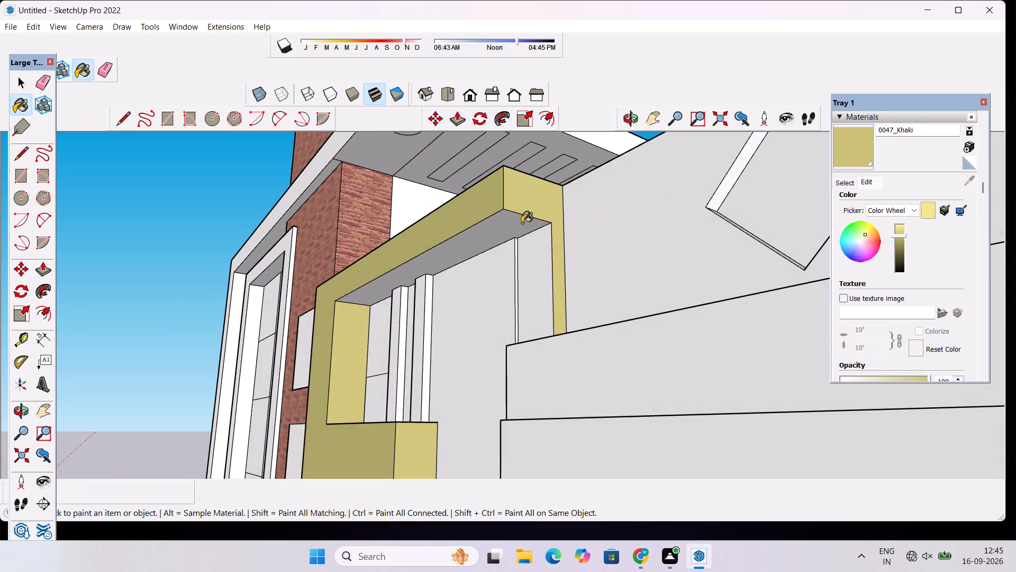
left_click(522, 223)
Paint the balcony frame's outer side face next to the brick-clad strip with 0047_Khaki.
left_click(623, 122)
left_click_drag(402, 284, 475, 392)
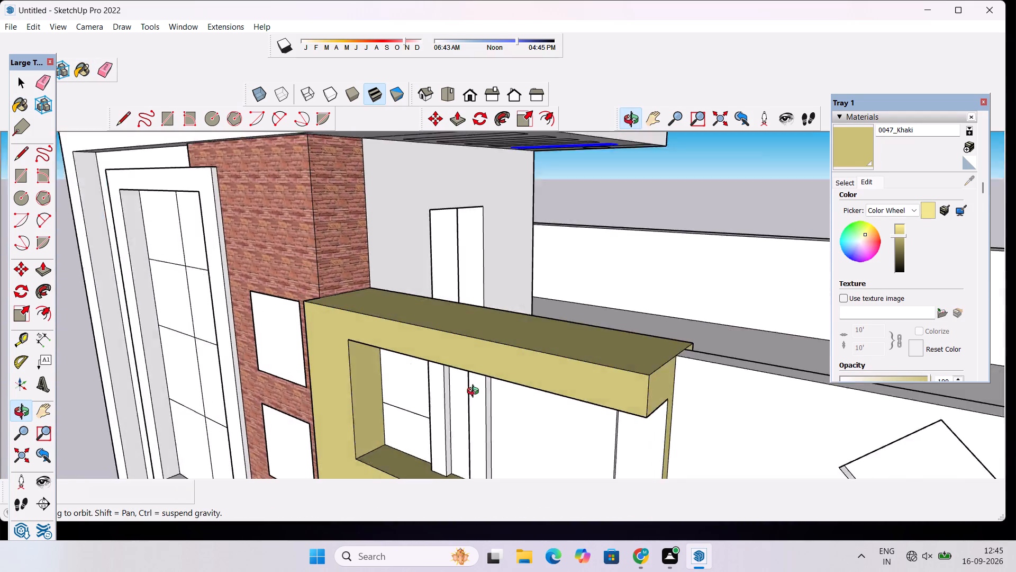
left_click_drag(475, 392, 755, 309)
left_click(842, 148)
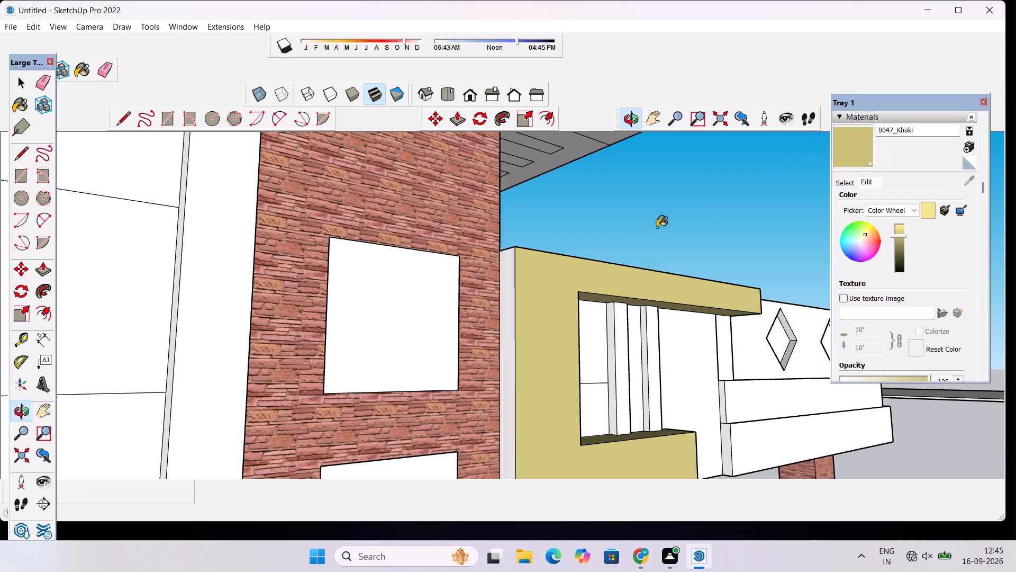
left_click(506, 266)
Examine the khaki balcony frame and the whole front elevation from several angles.
left_click(628, 121)
left_click_drag(511, 170, 491, 219)
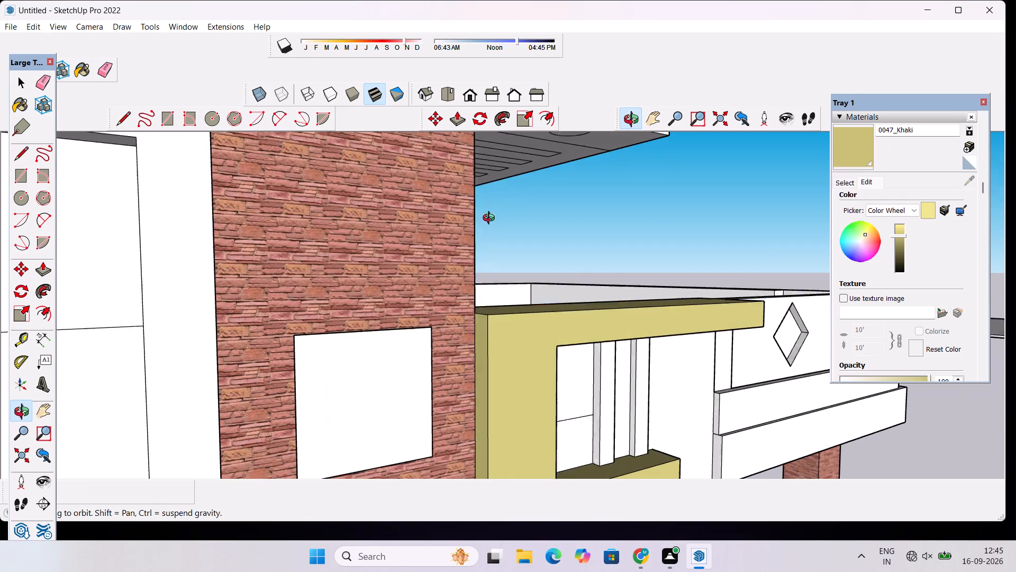
left_click_drag(491, 219, 487, 224)
scroll(476, 207, "down", 9)
left_click_drag(592, 234, 554, 254)
left_click_drag(483, 325, 545, 329)
left_click_drag(613, 279, 503, 285, "shift")
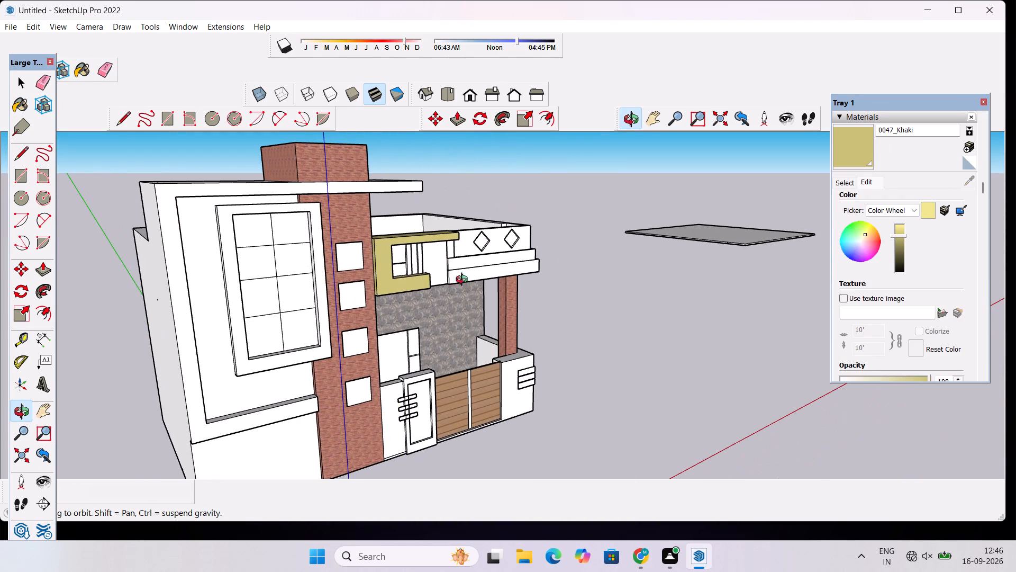
Paint the narrow end faces of the two projecting bands below the balcony parapet with 0047_Khaki.
scroll(445, 250, "up", 5)
left_click_drag(516, 296, 413, 314)
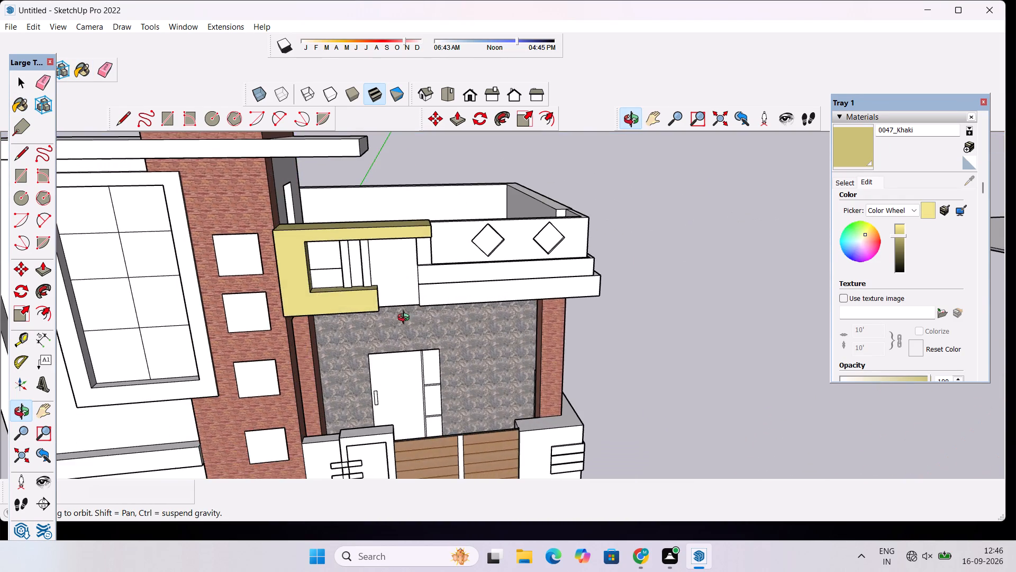
left_click_drag(423, 319, 565, 297)
left_click(861, 148)
scroll(456, 287, "up", 9)
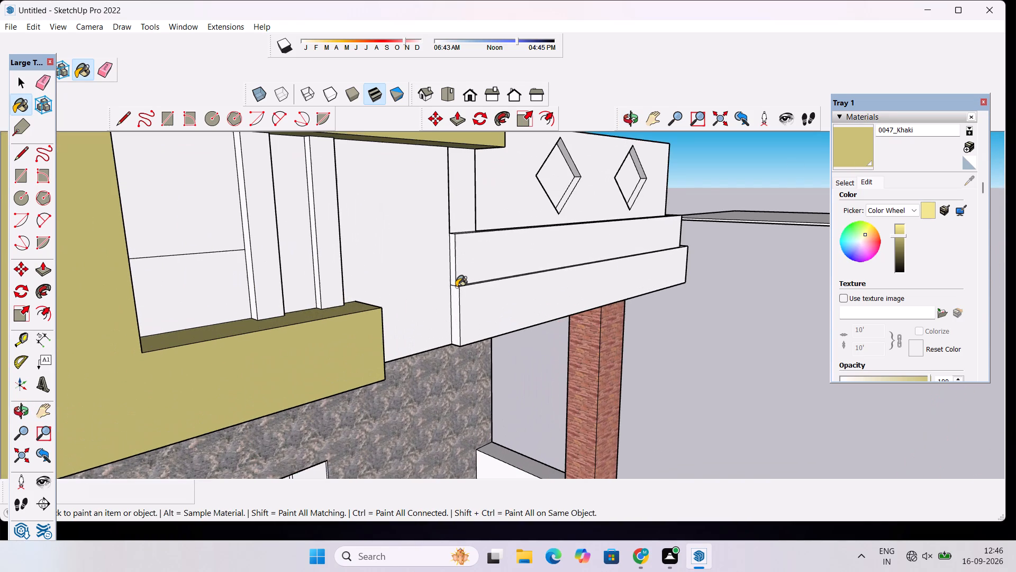
left_click(453, 292)
scroll(455, 297, "up", 3)
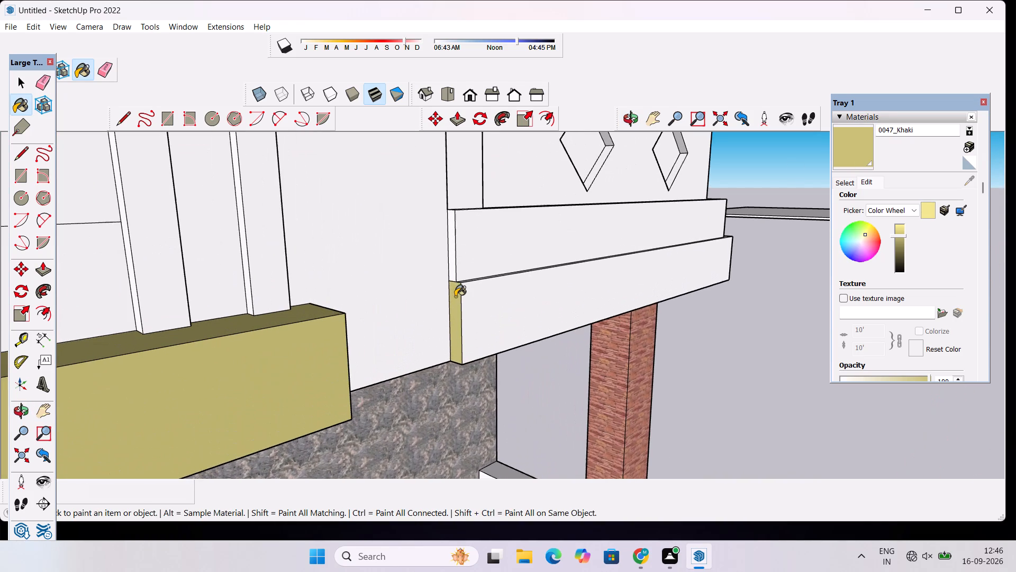
left_click(453, 257)
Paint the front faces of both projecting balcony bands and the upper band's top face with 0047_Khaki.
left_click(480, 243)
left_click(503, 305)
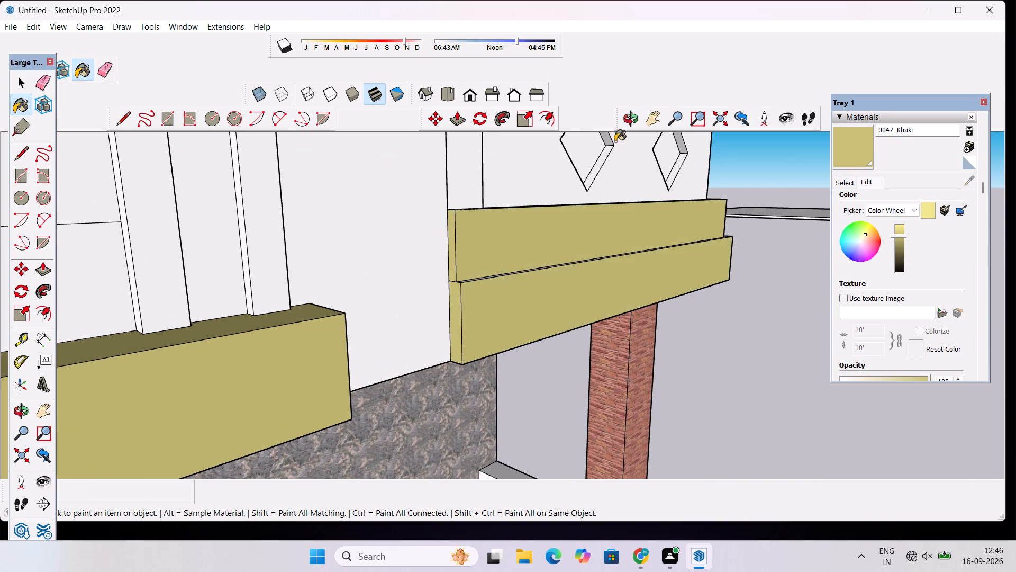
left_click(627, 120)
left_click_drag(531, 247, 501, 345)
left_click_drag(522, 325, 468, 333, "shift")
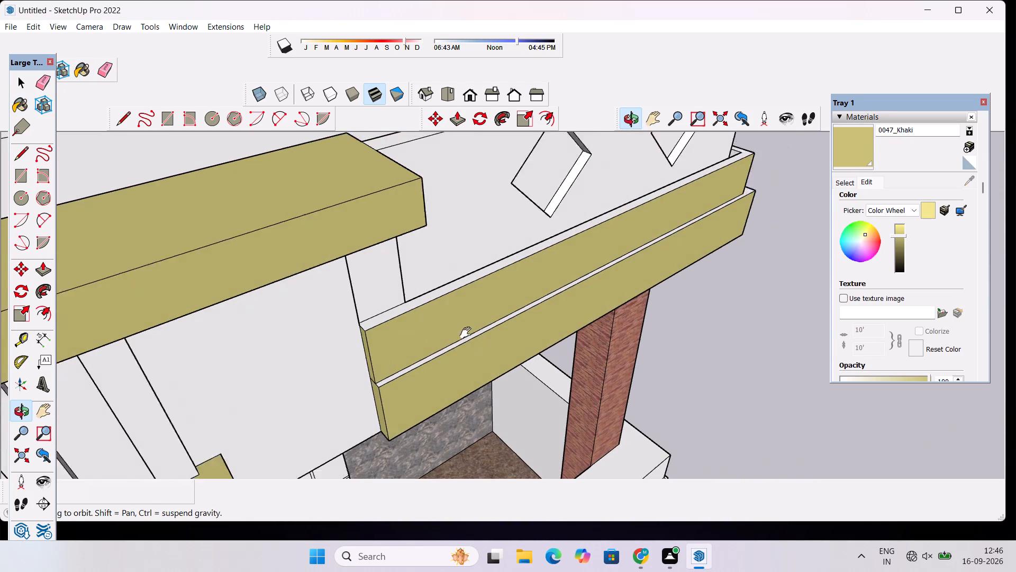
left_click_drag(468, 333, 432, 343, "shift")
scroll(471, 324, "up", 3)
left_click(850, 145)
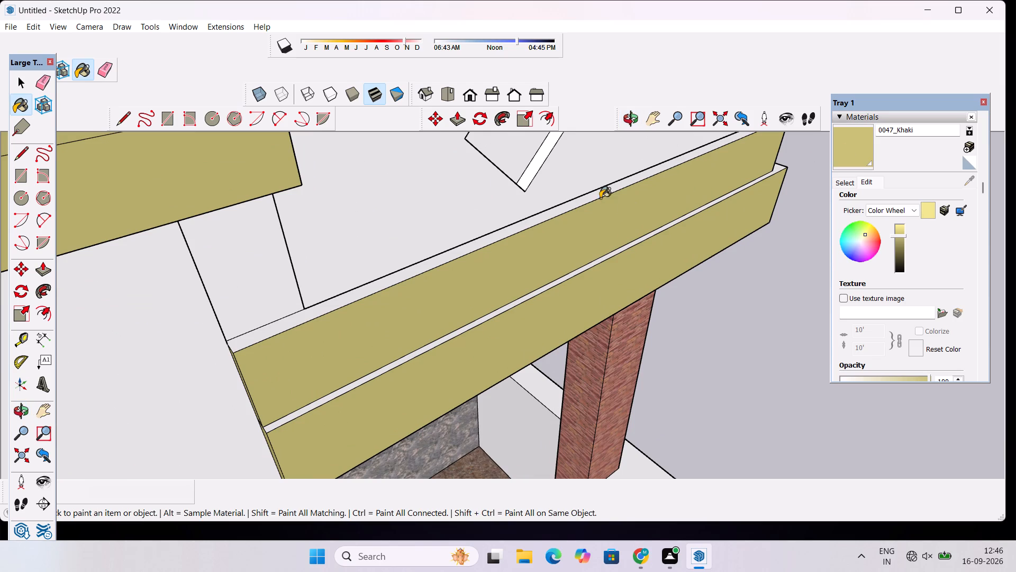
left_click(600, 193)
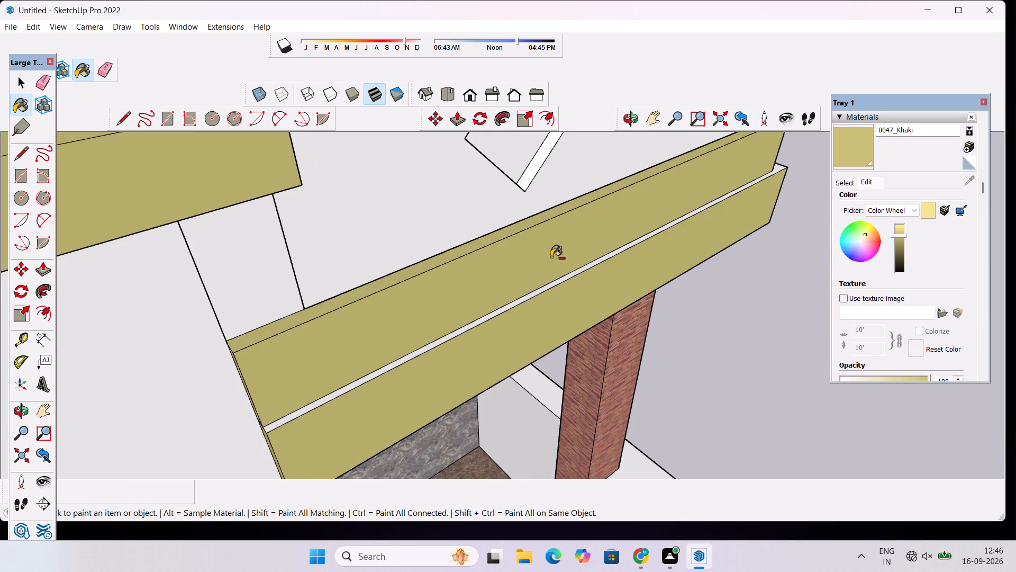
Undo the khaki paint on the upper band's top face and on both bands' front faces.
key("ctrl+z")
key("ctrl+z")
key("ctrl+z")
Paint the front face and the narrow top ledge of the lower balcony band with 0047_Khaki.
scroll(590, 218, "down", 4)
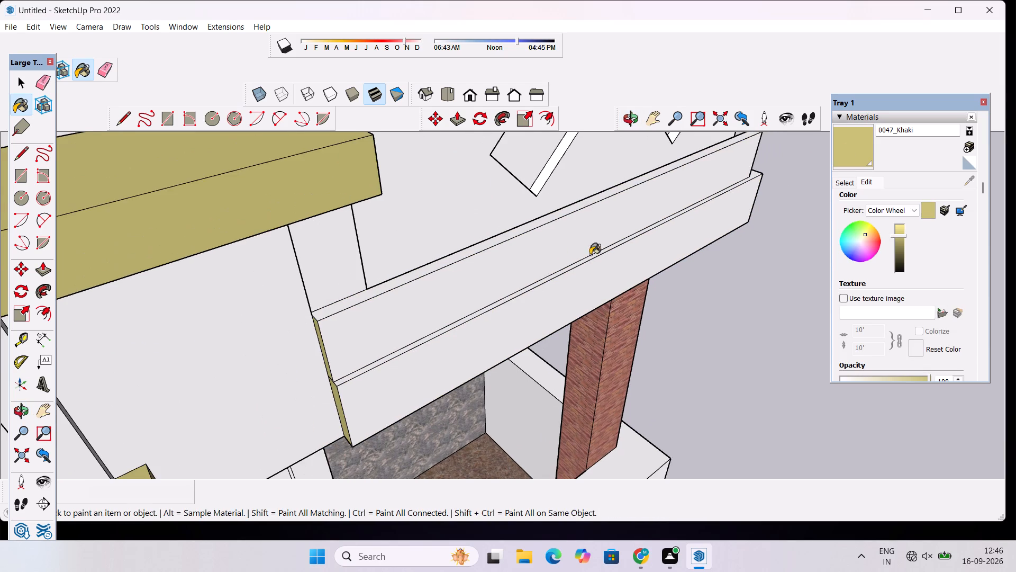
left_click(578, 287)
scroll(464, 300, "up", 8)
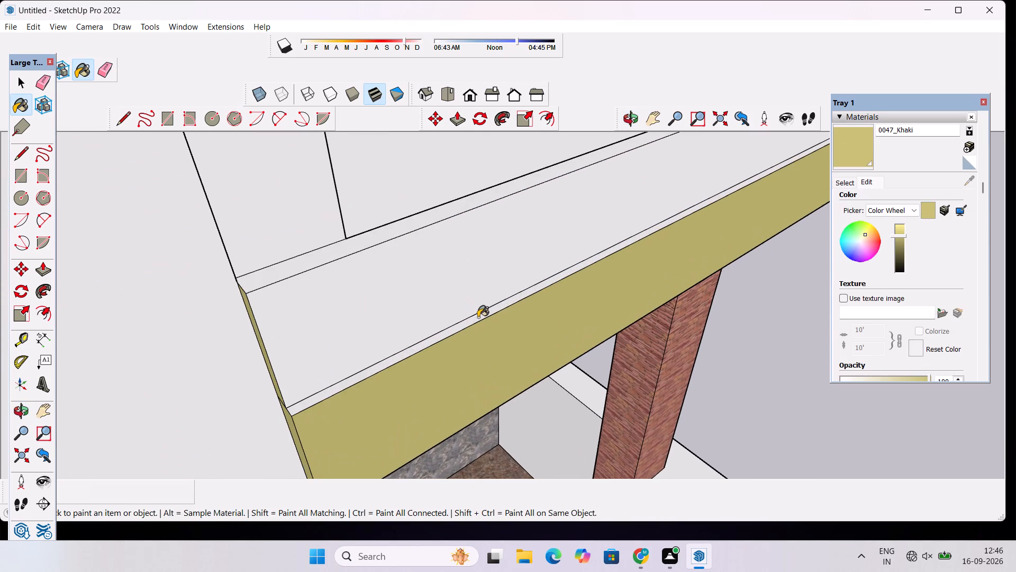
left_click(478, 317)
Paint the lower balcony band's face along the side of the house with 0047_Khaki.
left_click(632, 118)
left_click_drag(630, 219, 447, 230, "shift")
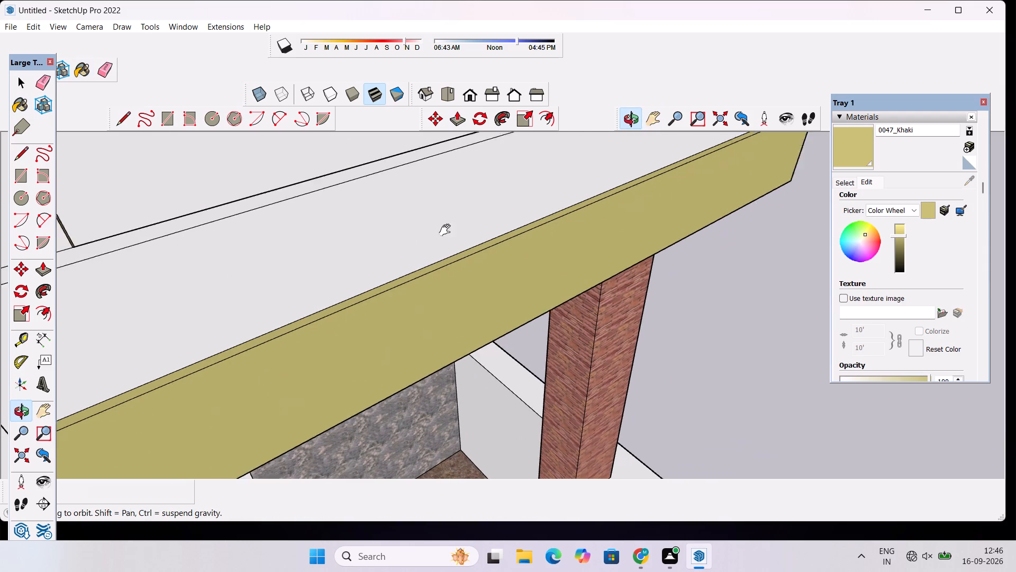
left_click_drag(447, 230, 411, 234, "shift")
scroll(407, 240, "down", 8)
left_click_drag(707, 216, 429, 221)
scroll(492, 223, "down", 5)
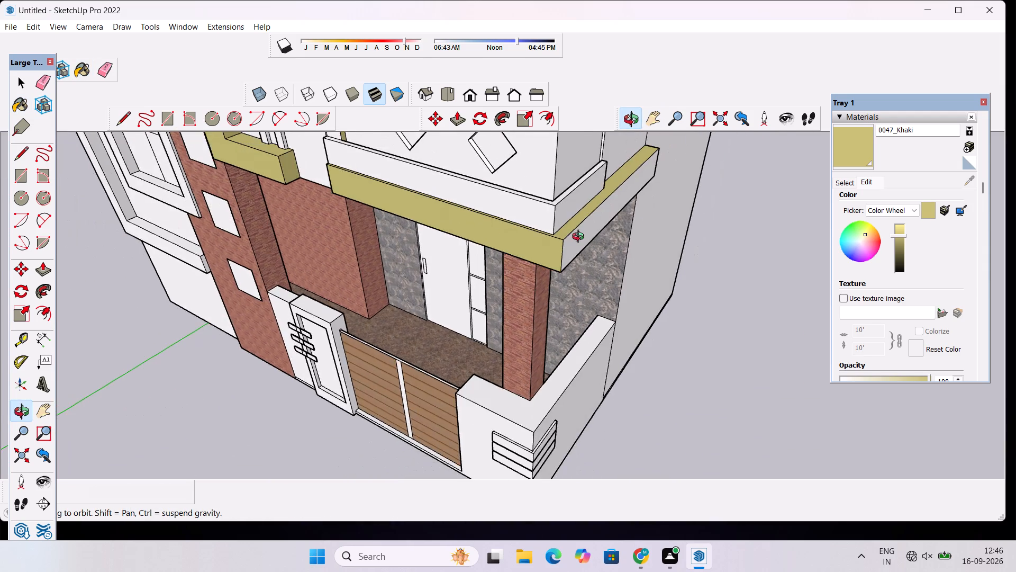
left_click_drag(582, 238, 503, 219)
left_click_drag(553, 288, 531, 231)
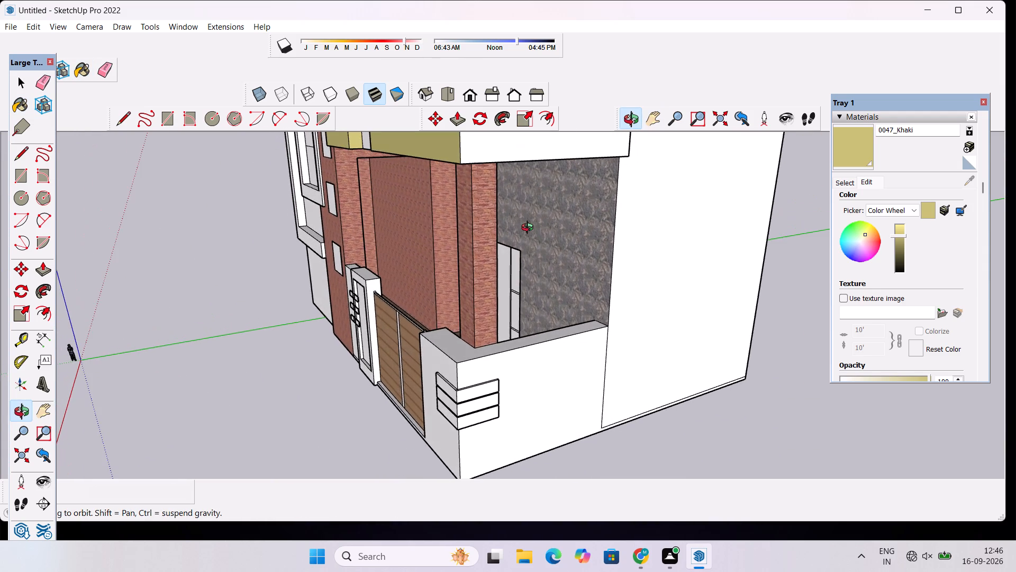
left_click_drag(541, 224, 492, 328, "shift")
left_click_drag(867, 144, 847, 151)
left_click(539, 277)
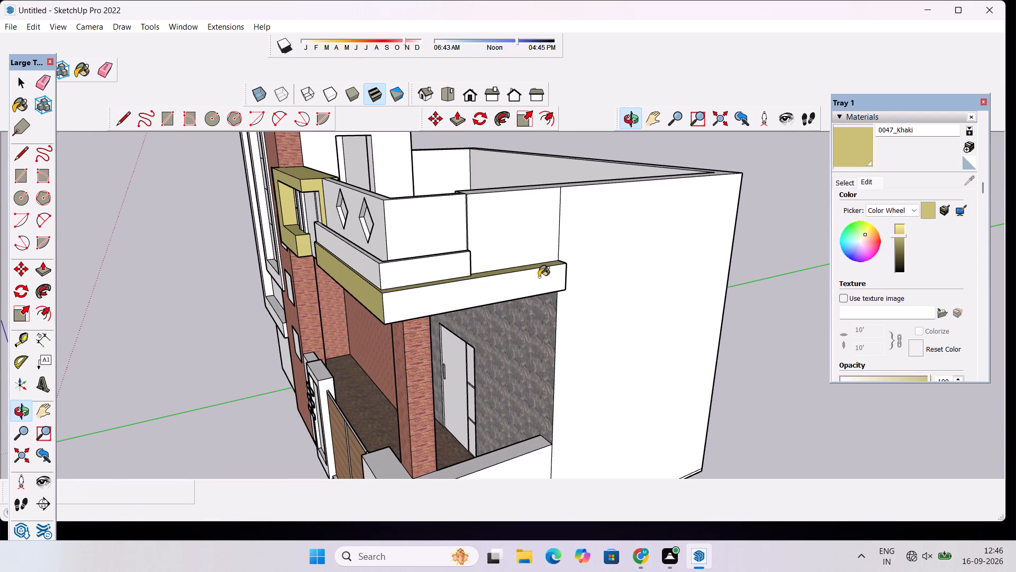
Paint the end face of the lower balcony band where it meets the house's side wall with 0047_Khaki.
left_click(628, 120)
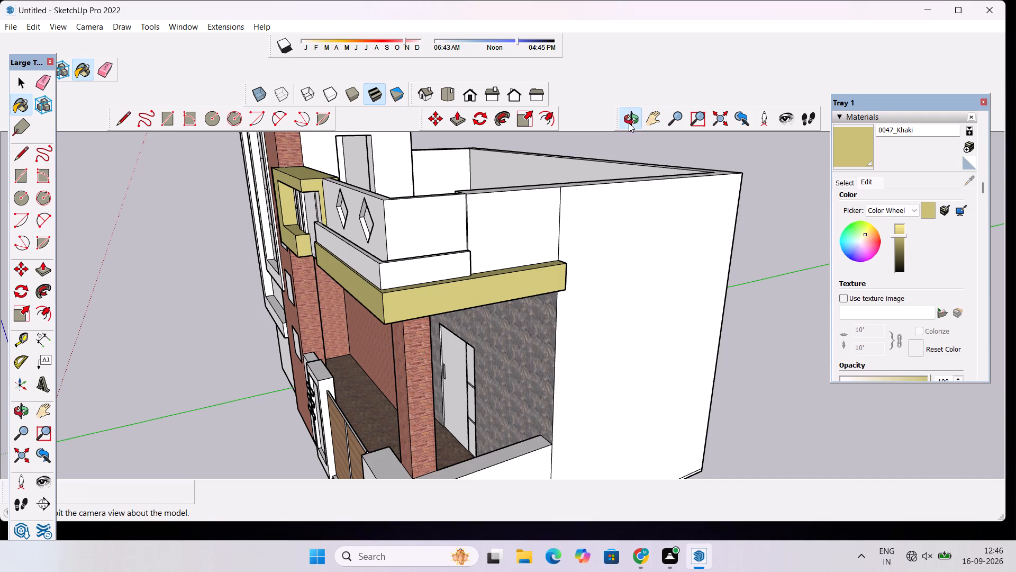
left_click_drag(656, 201, 396, 236)
scroll(392, 263, "up", 5)
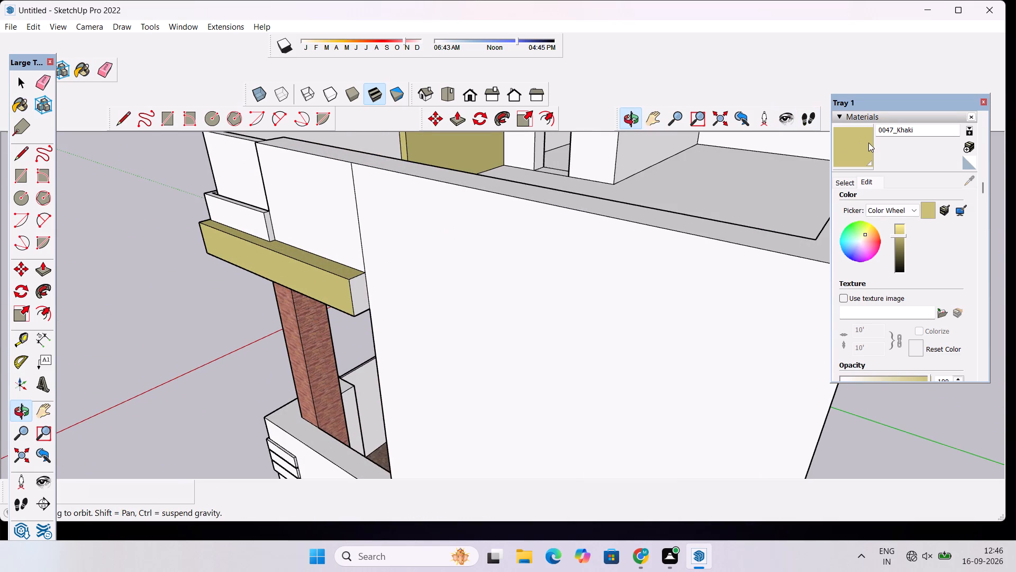
left_click(868, 142)
scroll(431, 274, "up", 6)
left_click(341, 290)
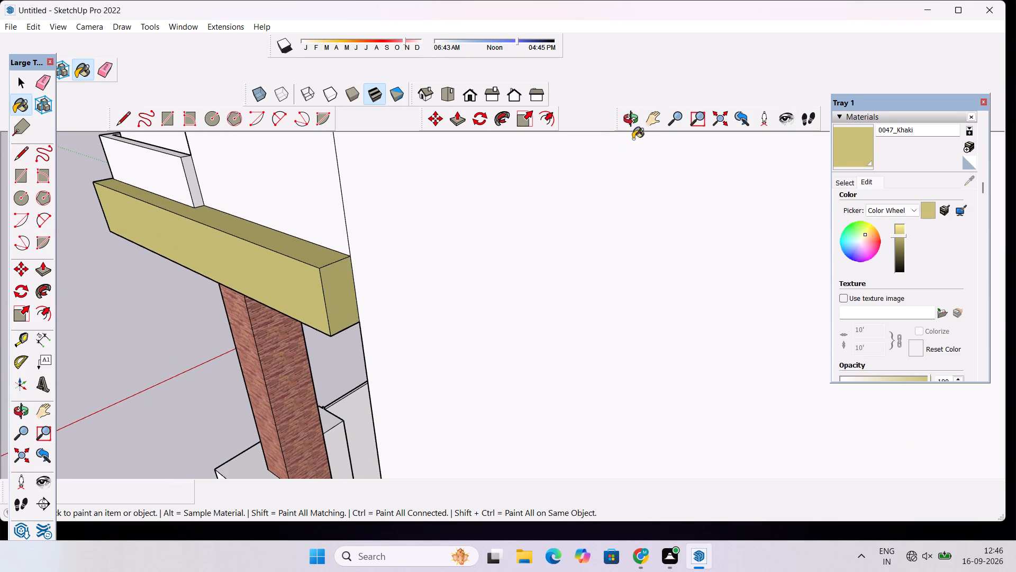
Examine the khaki balcony frame and lower band from the front, side and above.
scroll(633, 139, "down", 4)
left_click(637, 121)
left_click_drag(457, 273, 654, 163)
scroll(648, 173, "down", 5)
left_click_drag(452, 220, 637, 168)
left_click_drag(586, 196, 669, 329)
scroll(471, 236, "down", 5)
left_click_drag(498, 226, 619, 208)
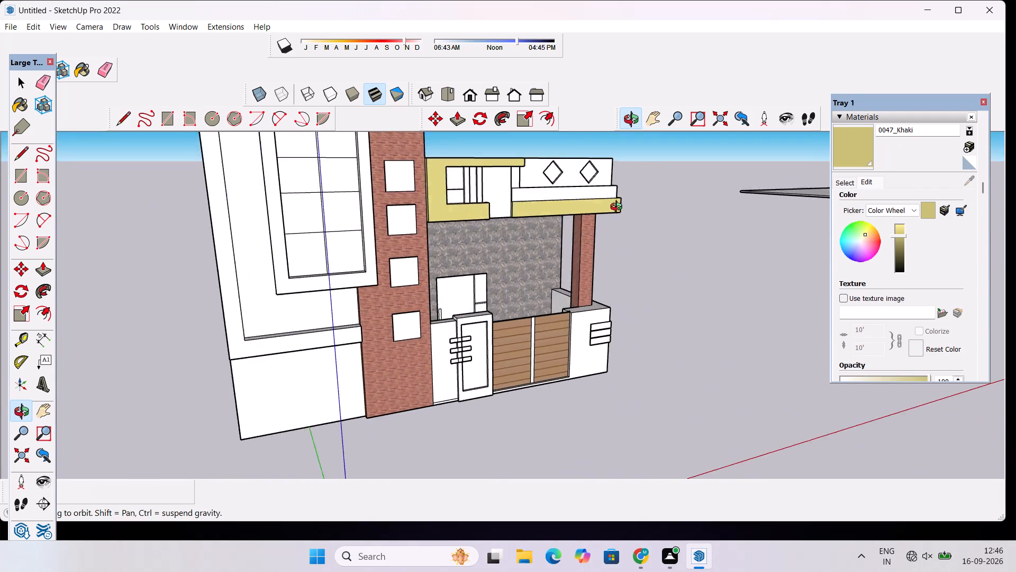
left_click_drag(619, 208, 681, 189)
scroll(529, 198, "up", 6)
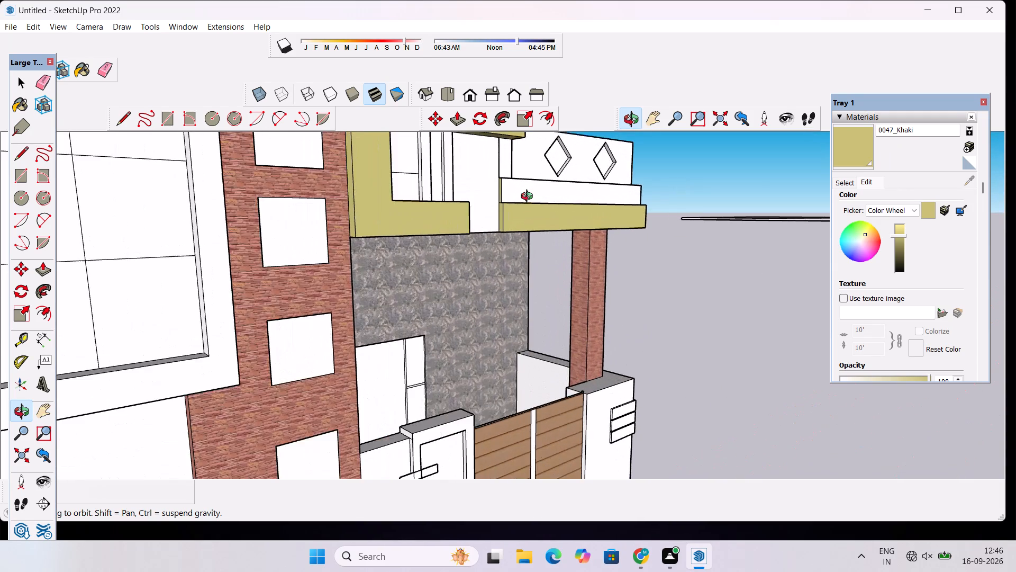
left_click_drag(560, 193, 328, 210)
left_click_drag(622, 188, 609, 334)
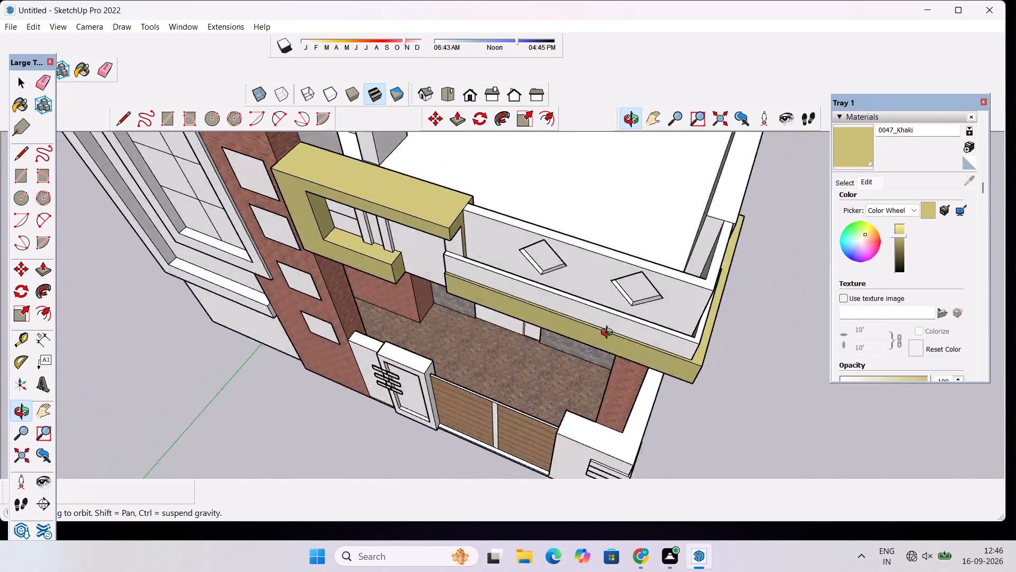
left_click_drag(609, 334, 681, 218)
scroll(552, 204, "down", 4)
left_click_drag(581, 208, 686, 193)
scroll(567, 180, "up", 4)
scroll(567, 180, "down", 1)
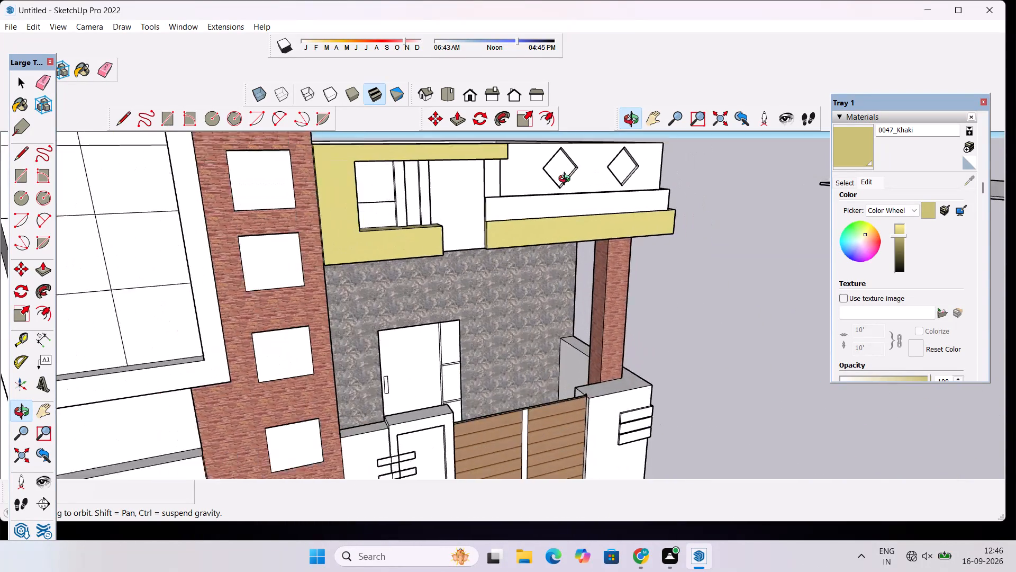
scroll(567, 180, "down", 7)
left_click_drag(600, 224, 510, 227)
Paint the lower front wall panel beneath the large window, beside the brick strip, with 0047_Khaki.
left_click(847, 145)
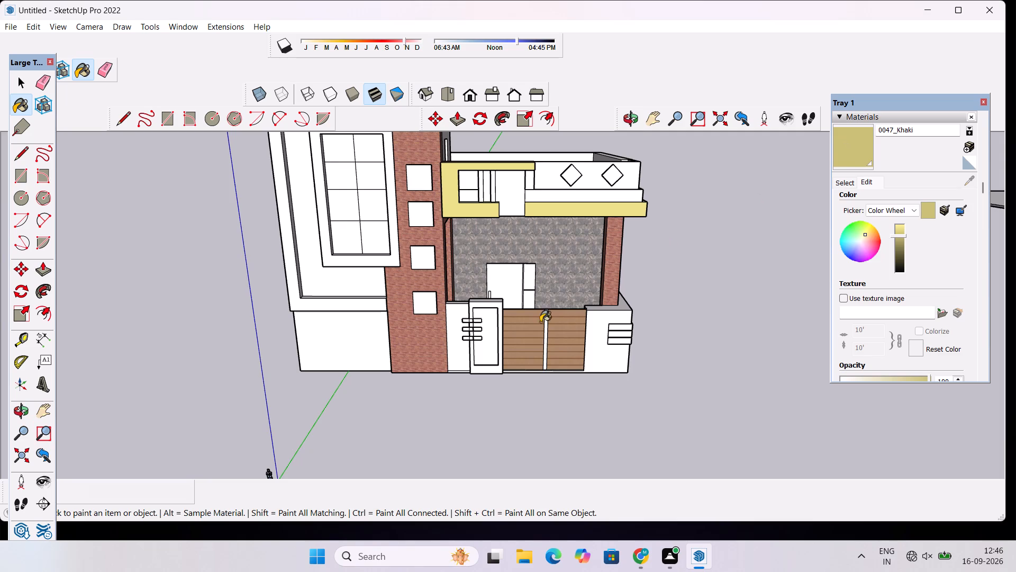
scroll(528, 351, "up", 5)
scroll(531, 326, "down", 3)
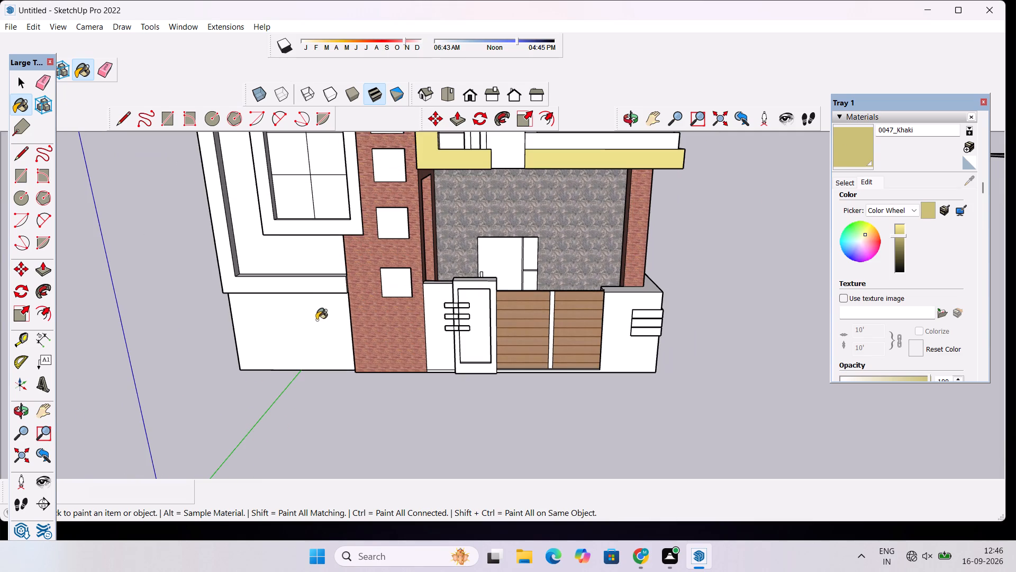
left_click(282, 332)
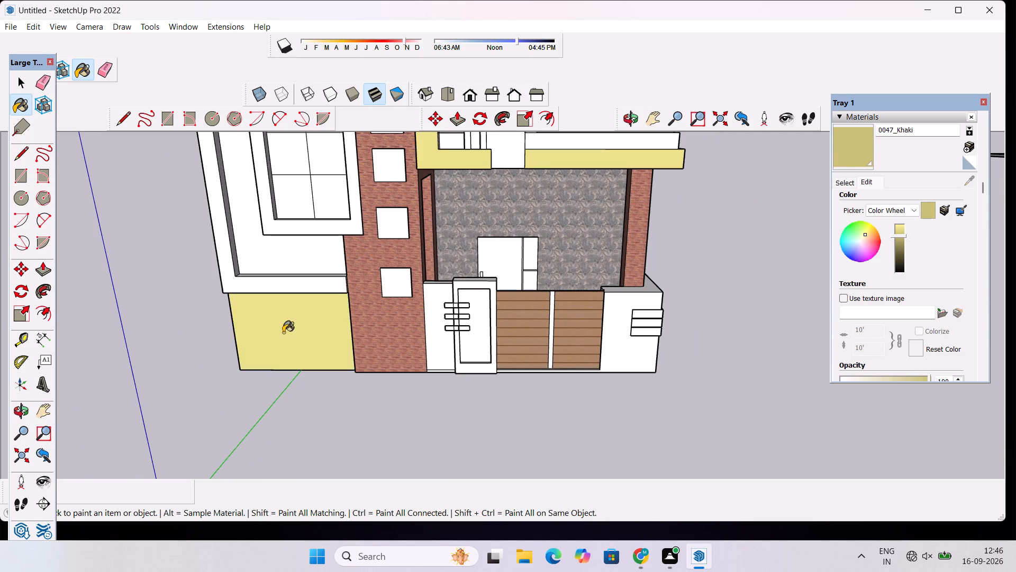
Paint the front faces of the upper and middle horizontal bars on the gate pillar beside the brick strip with 0047_Khaki.
scroll(298, 347, "down", 9)
scroll(368, 327, "up", 20)
scroll(368, 327, "up", 2)
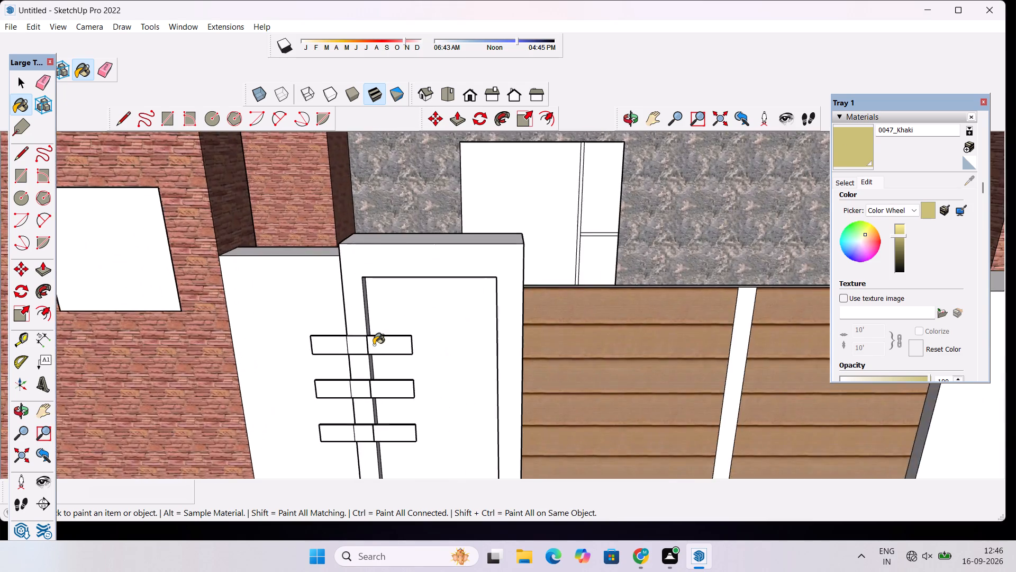
scroll(374, 345, "up", 5)
left_click(382, 345)
left_click(342, 348)
left_click(300, 346)
left_click(352, 417)
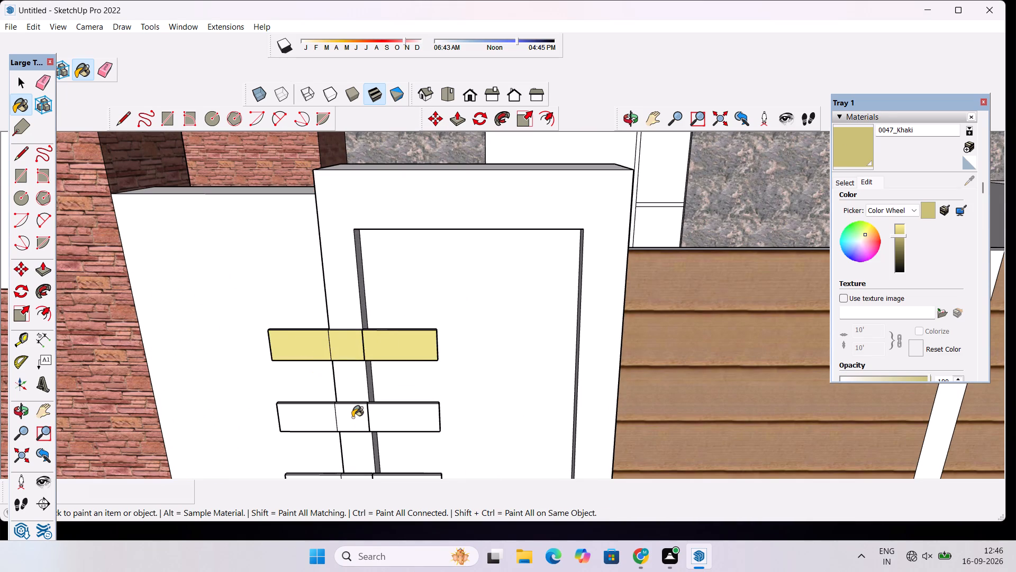
left_click(389, 418)
left_click(305, 418)
Paint the front face of the lowest bar on the gate pillar with 0047_Khaki, keeping the wall behind it unpainted.
scroll(353, 255, "down", 7)
scroll(353, 255, "up", 1)
scroll(353, 255, "down", 3)
scroll(373, 373, "up", 5)
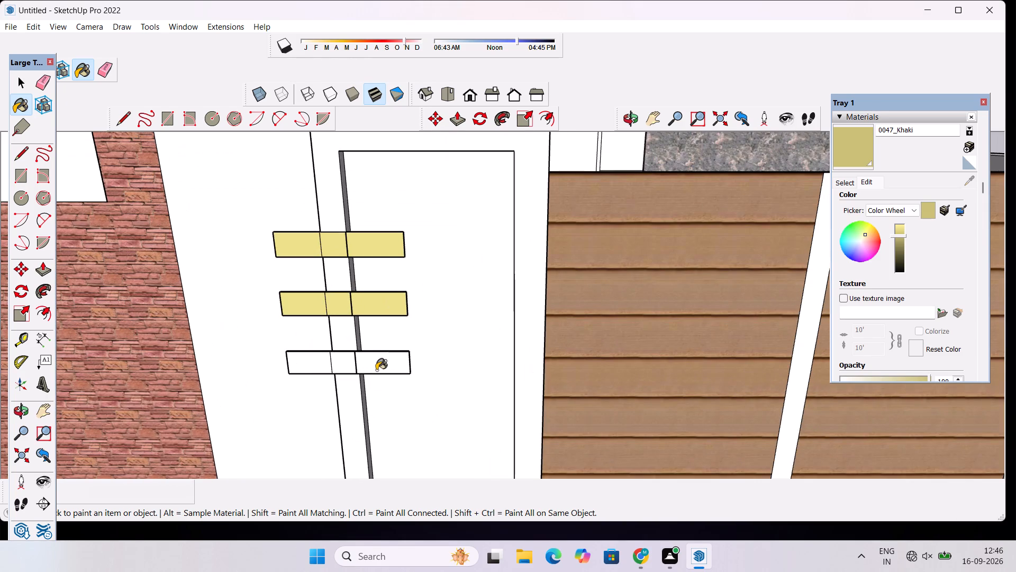
left_click(379, 364)
left_click(344, 364)
left_click(284, 363)
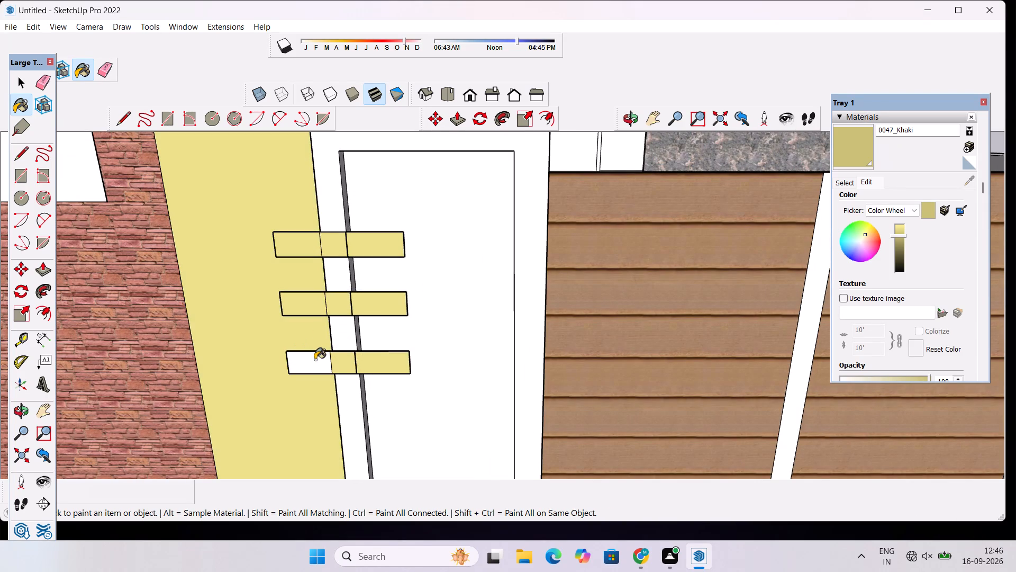
key("ctrl+z")
left_click(315, 360)
scroll(440, 267, "down", 4)
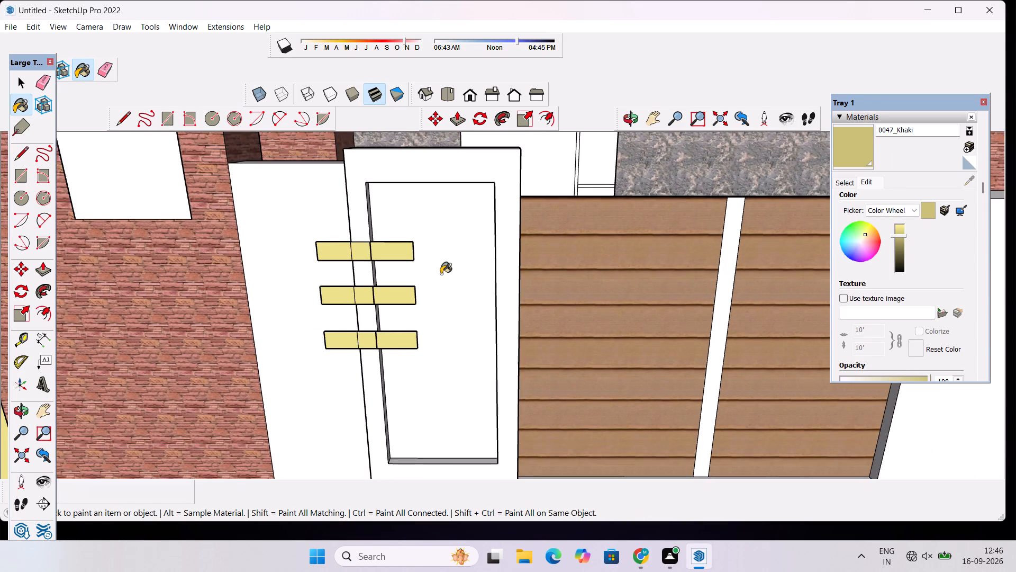
Paint the three top face segments of the uppermost bar on the gate pillar with 0047_Khaki.
scroll(441, 274, "down", 14)
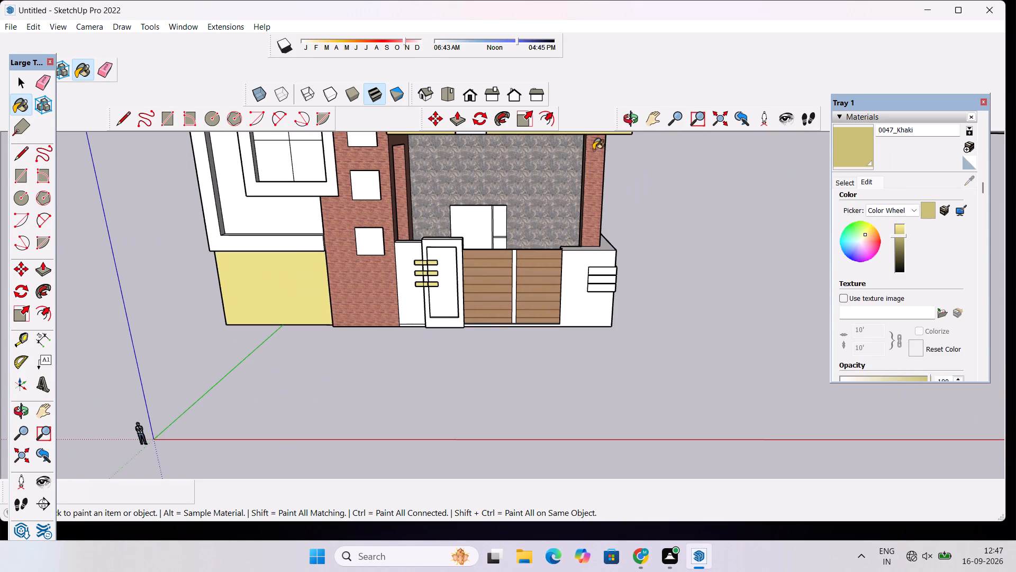
left_click(631, 123)
left_click_drag(473, 248, 606, 309)
scroll(401, 302, "up", 8)
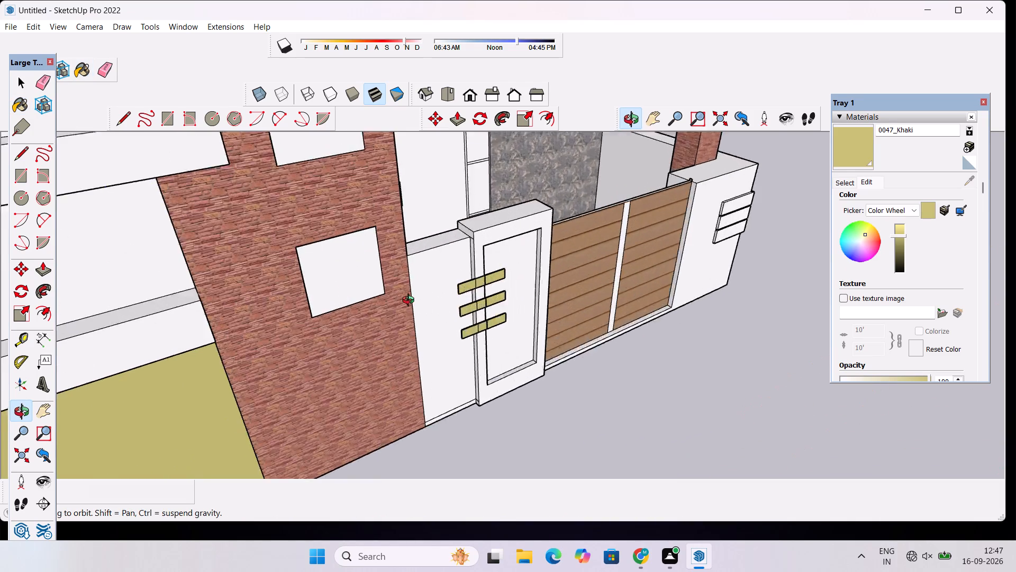
scroll(411, 301, "up", 8)
left_click_drag(488, 287, 511, 345)
scroll(536, 305, "up", 11)
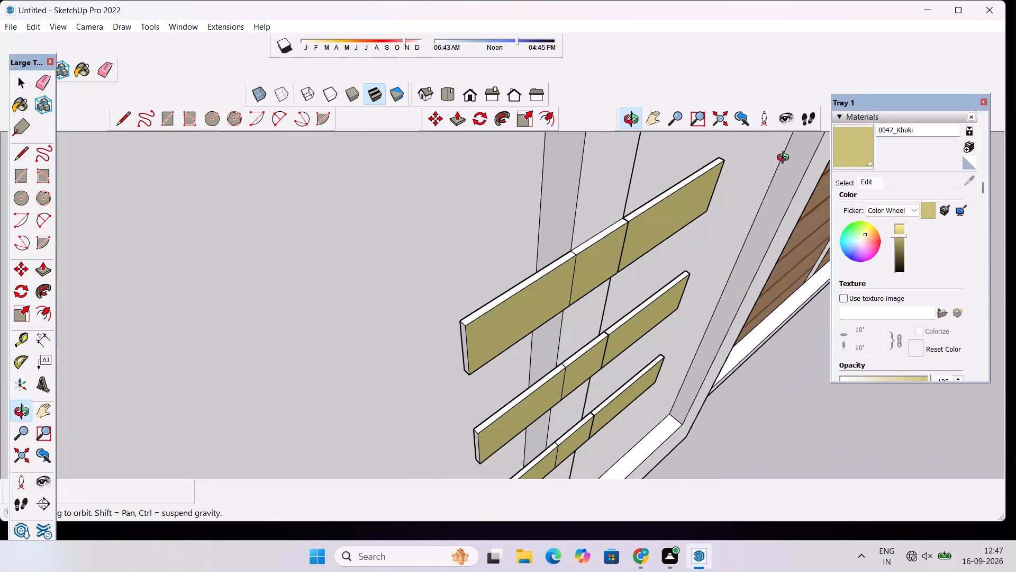
left_click(864, 149)
scroll(675, 202, "up", 5)
left_click(668, 189)
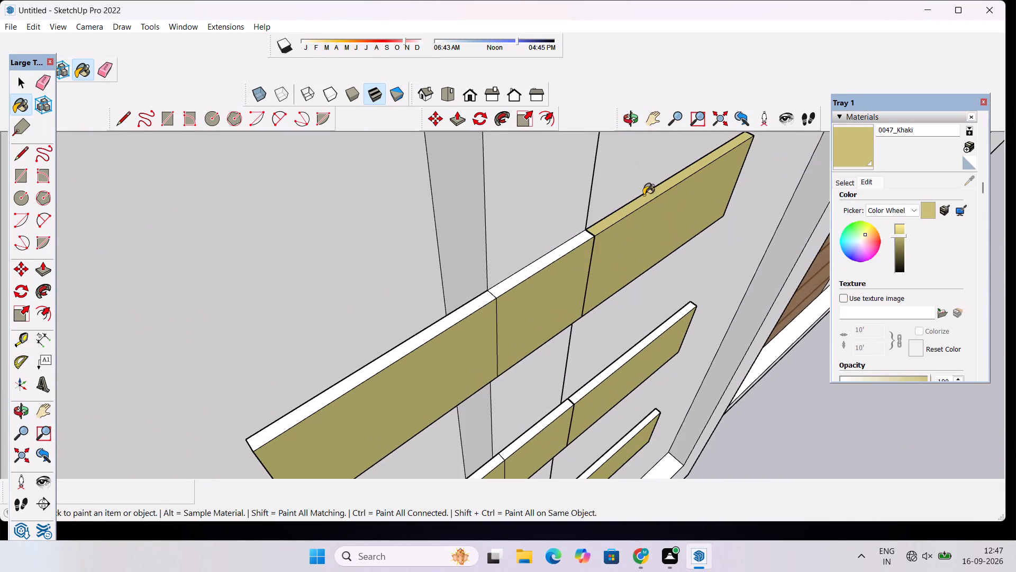
left_click(569, 246)
left_click(471, 307)
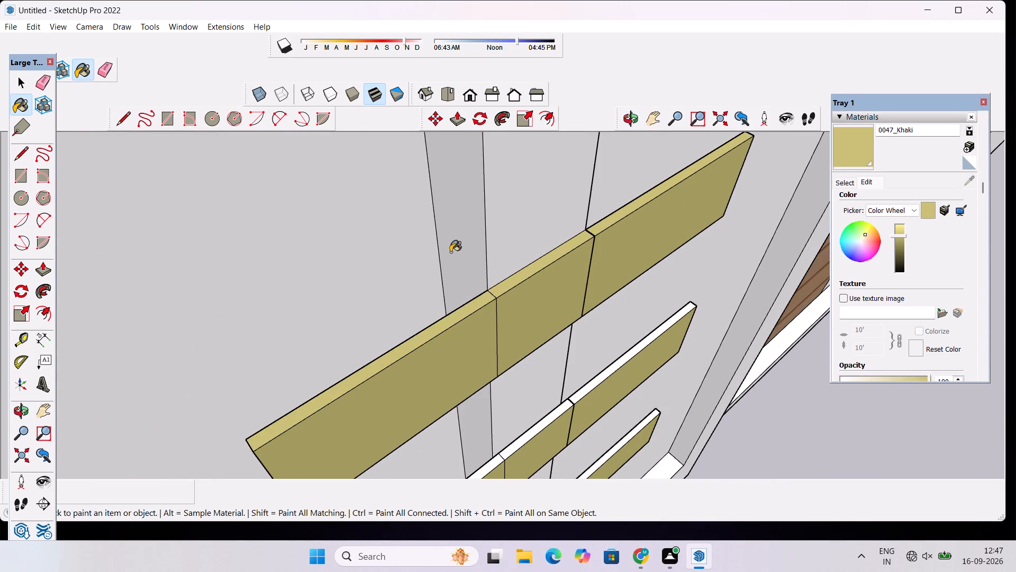
Paint the three top face segments of the middle bar on the gate pillar with 0047_Khaki.
scroll(449, 242, "down", 6)
scroll(527, 348, "up", 8)
left_click_drag(525, 353, 535, 349)
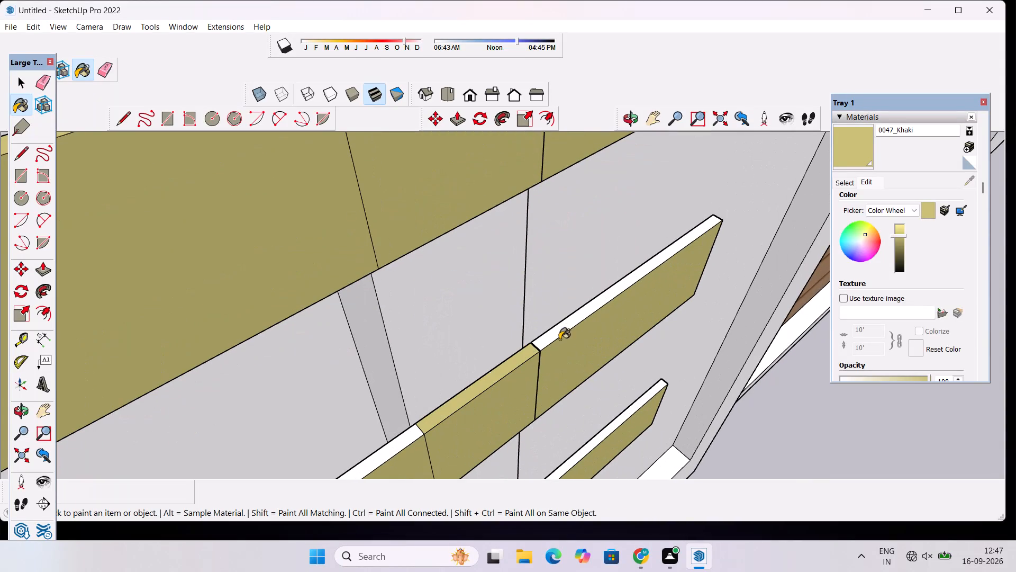
left_click(560, 328)
scroll(502, 294, "down", 9)
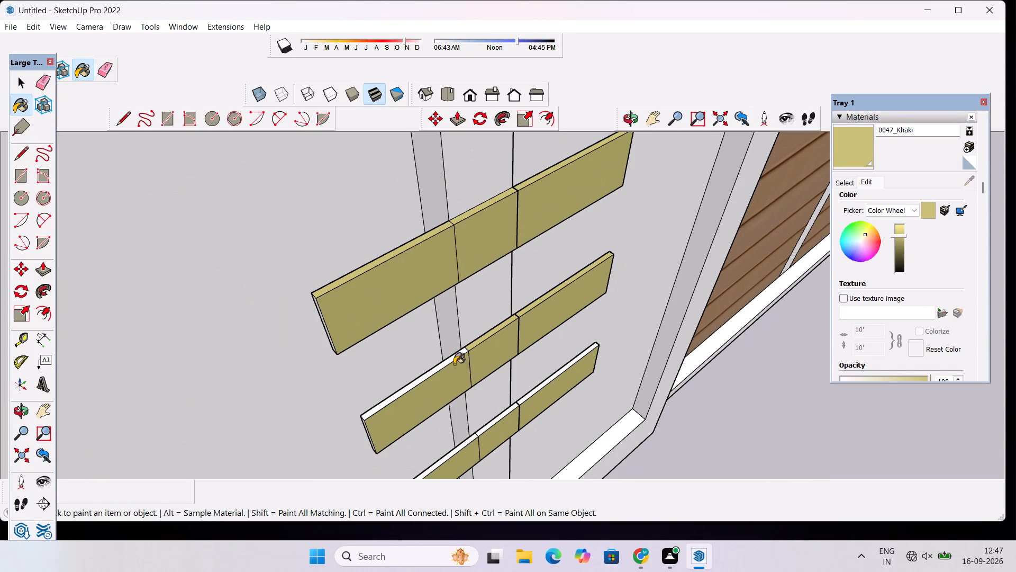
left_click(454, 358)
Paint the uppermost bar's end face on the side toward the brick strip with 0047_Khaki.
scroll(324, 325, "up", 5)
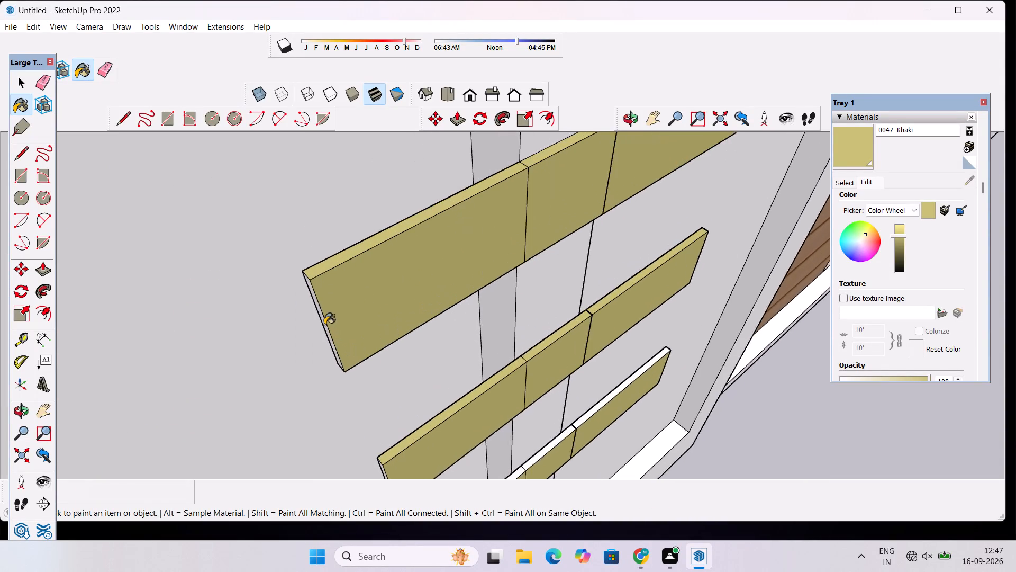
scroll(324, 325, "up", 4)
left_click(318, 303)
Paint the lowest bar's brick-side end face and its three top face segments with 0047_Khaki.
scroll(304, 240, "down", 12)
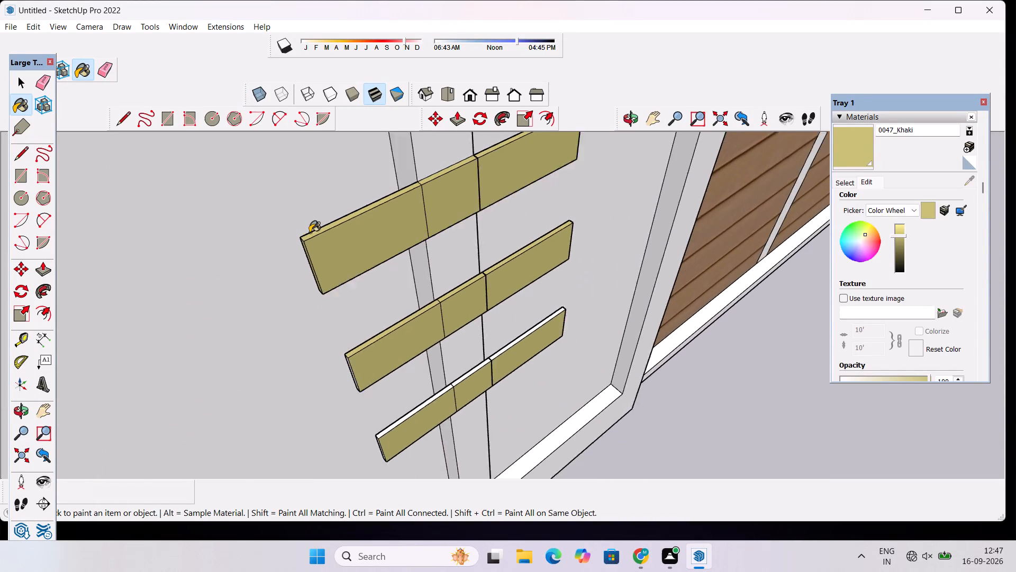
scroll(310, 233, "down", 8)
scroll(363, 371, "up", 19)
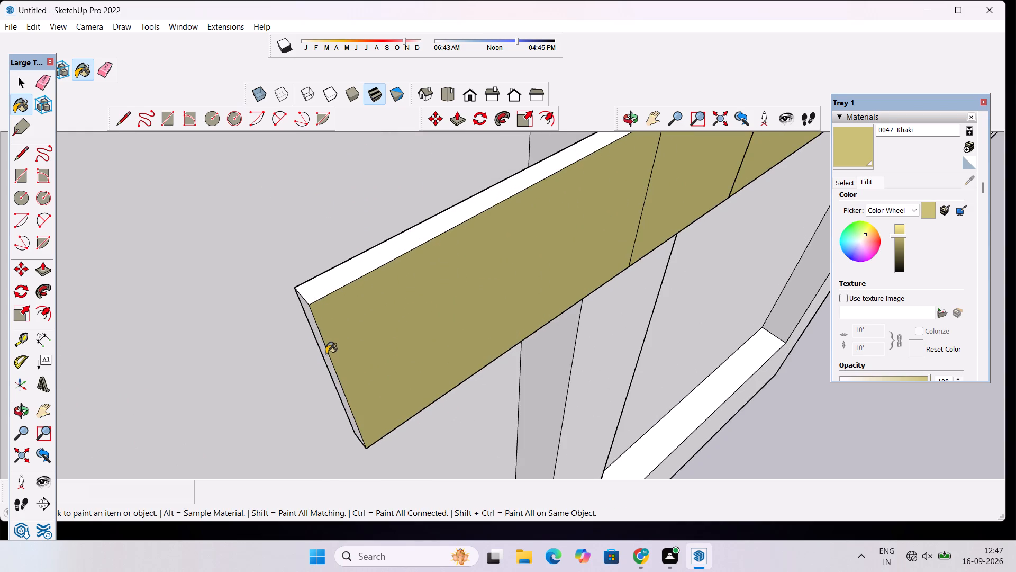
left_click(326, 353)
left_click(343, 278)
scroll(348, 303, "down", 13)
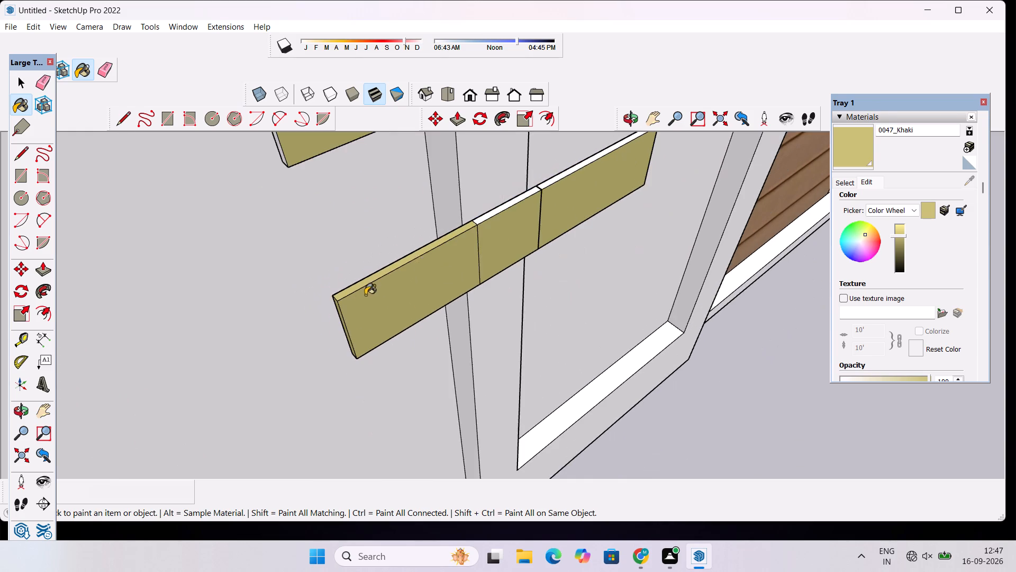
scroll(487, 227, "up", 7)
left_click(513, 198)
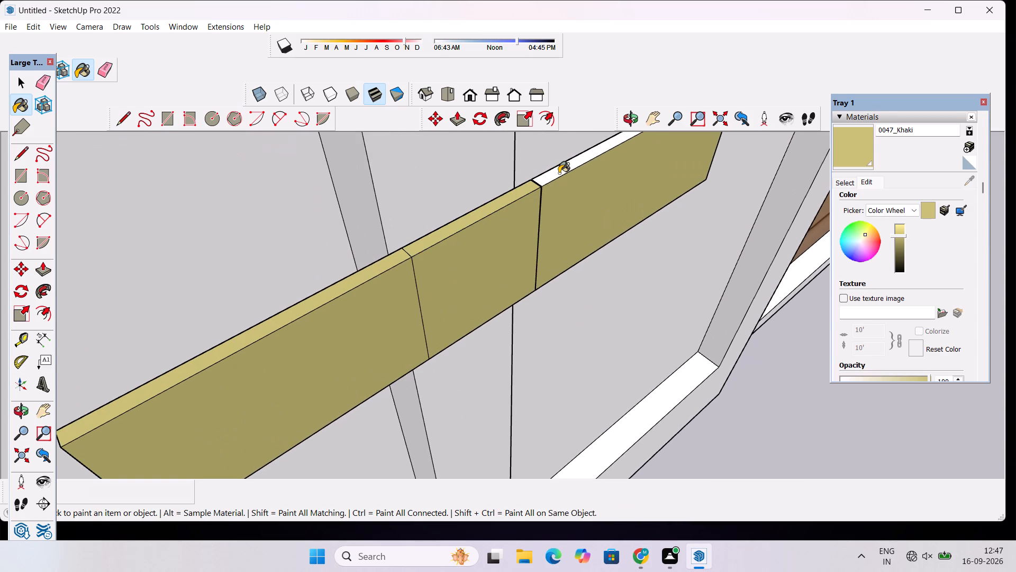
left_click(559, 173)
Paint the middle bar's end face on the side toward the brick strip with 0047_Khaki.
scroll(531, 220, "down", 12)
scroll(409, 146, "up", 5)
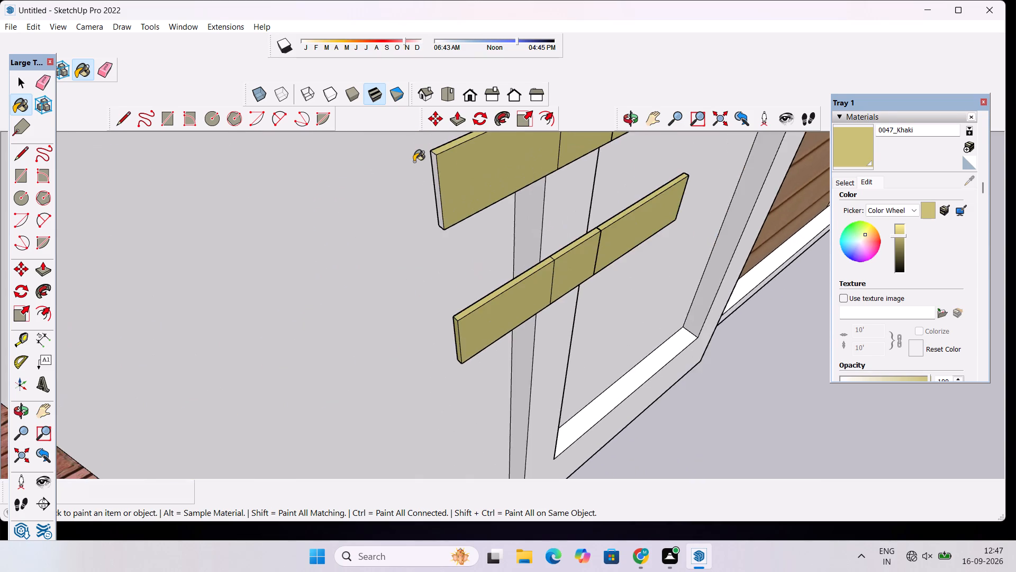
scroll(414, 162, "up", 6)
left_click(459, 154)
Paint the uppermost bar's end face on the side toward the wooden gate with 0047_Khaki.
scroll(394, 192, "down", 9)
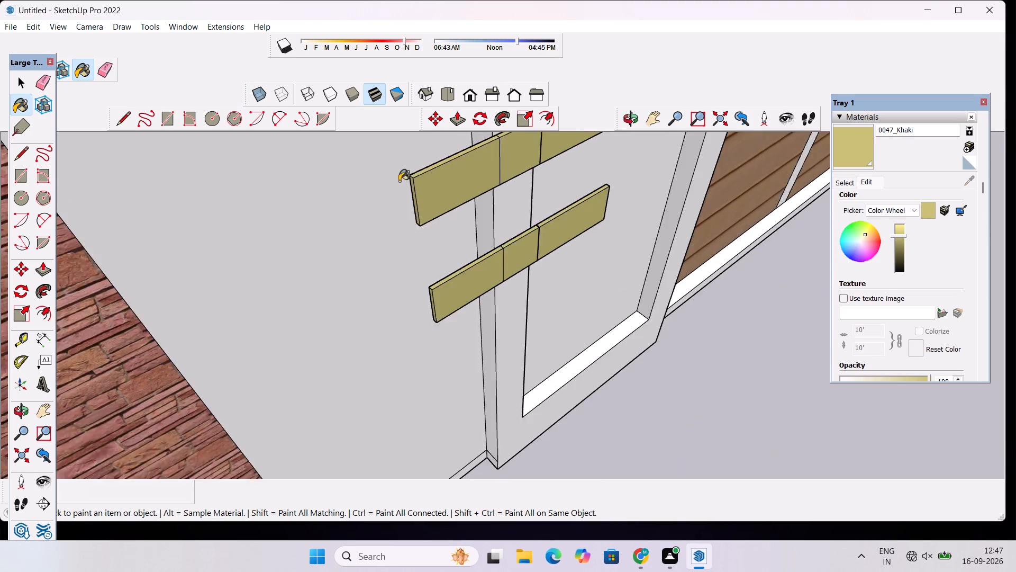
scroll(399, 181, "down", 20)
scroll(399, 181, "down", 3)
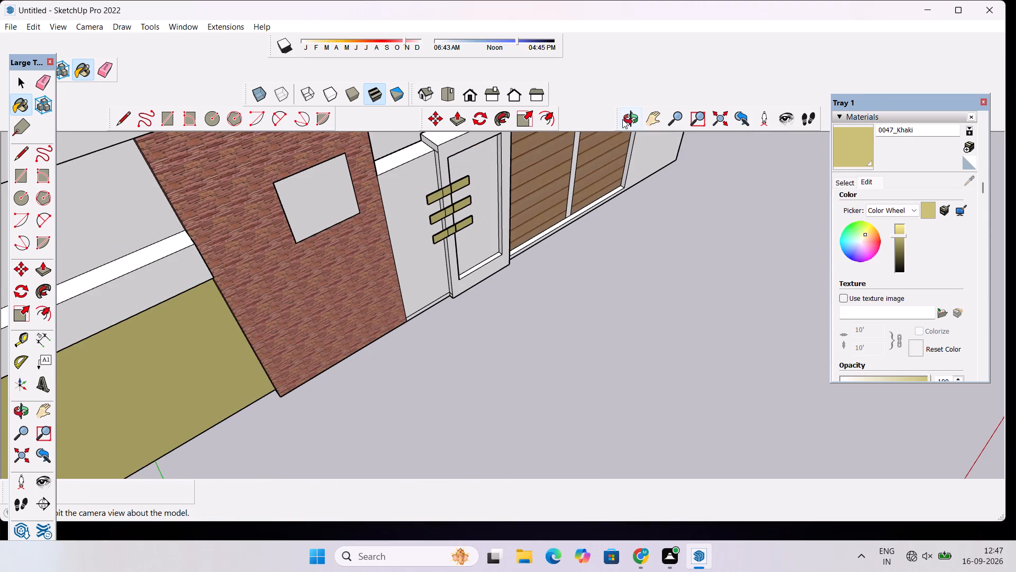
left_click(629, 118)
left_click_drag(639, 208, 384, 224)
scroll(622, 204, "up", 12)
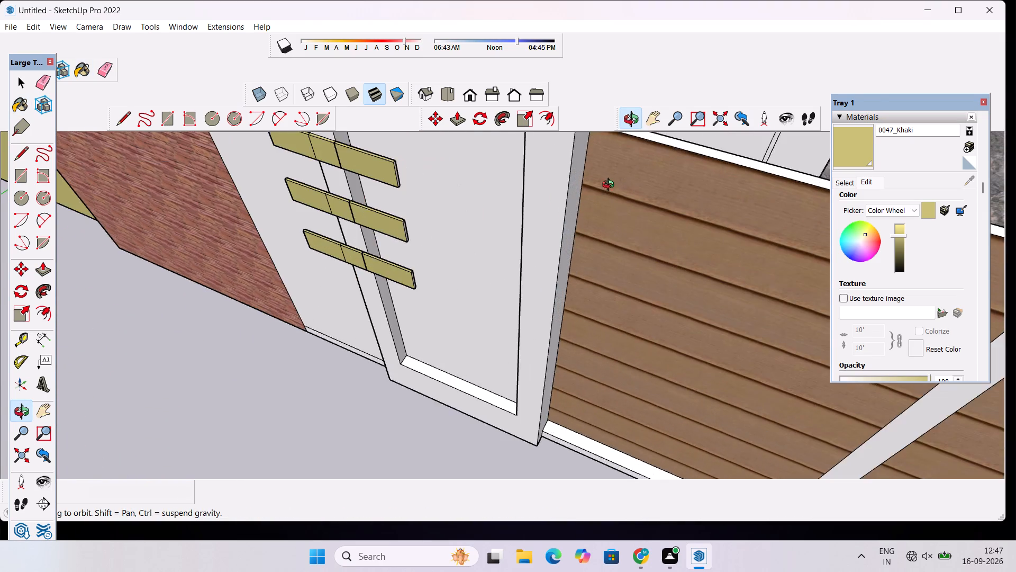
left_click_drag(552, 247, 488, 256)
scroll(465, 189, "up", 2)
left_click_drag(451, 202, 467, 288, "shift")
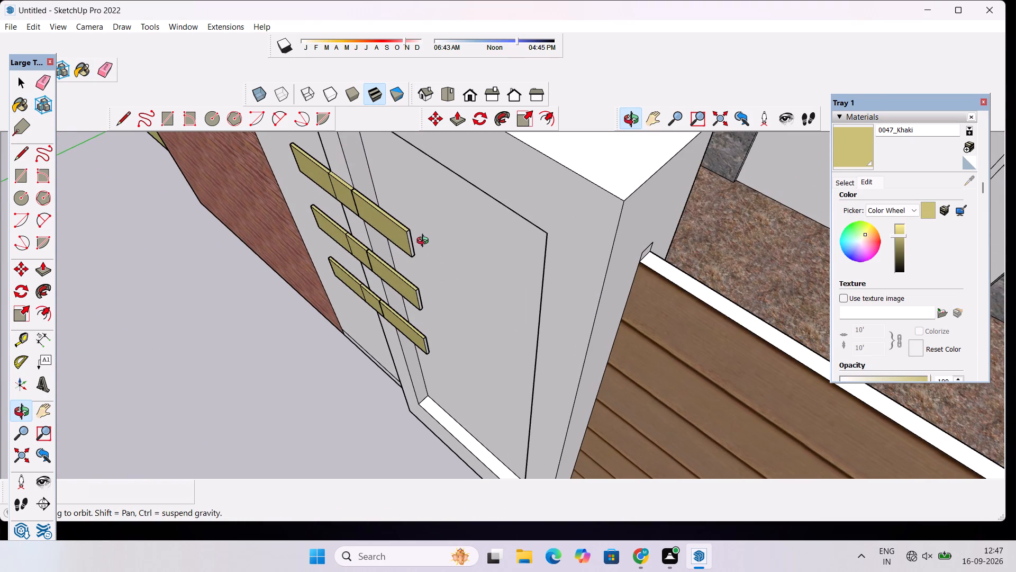
left_click_drag(413, 232, 430, 299, "shift")
scroll(441, 318, "up", 5)
left_click_drag(855, 154, 847, 158)
scroll(444, 316, "up", 5)
left_click(394, 291)
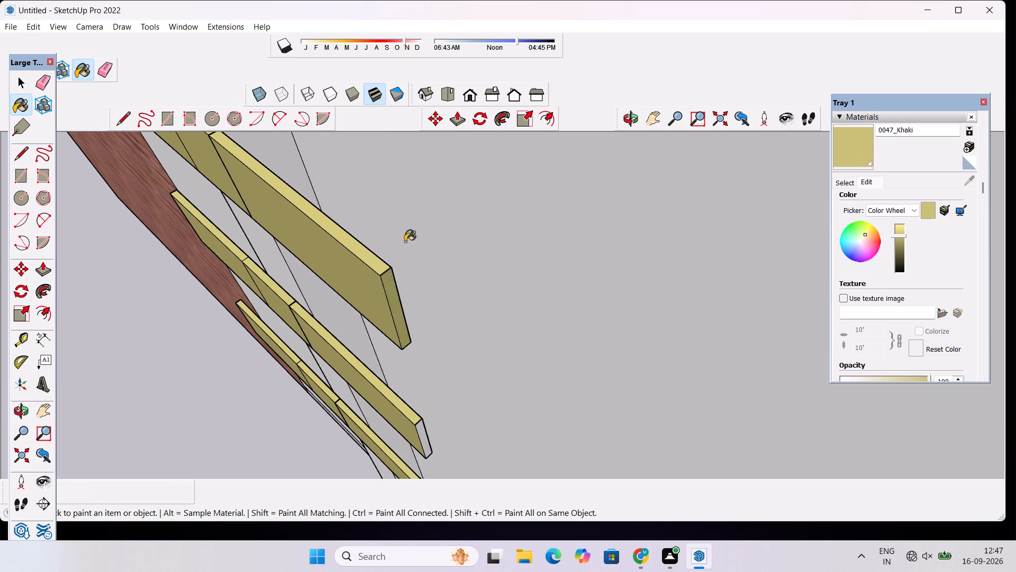
Paint the gate-side end faces of the lowest and middle bars with 0047_Khaki.
scroll(405, 234, "down", 8)
scroll(435, 383, "down", 5)
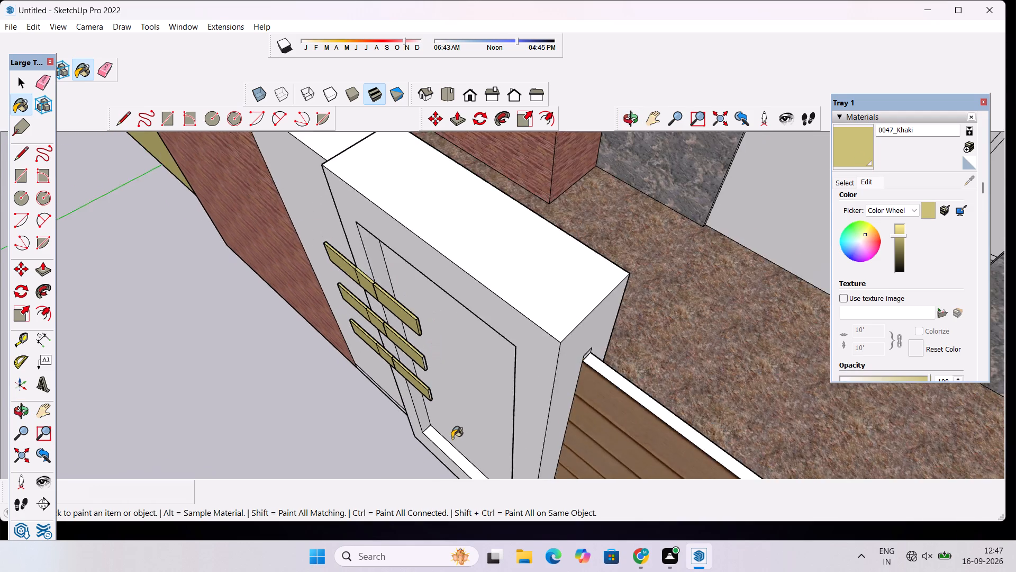
scroll(453, 443, "up", 5)
scroll(408, 345, "up", 5)
left_click(403, 339)
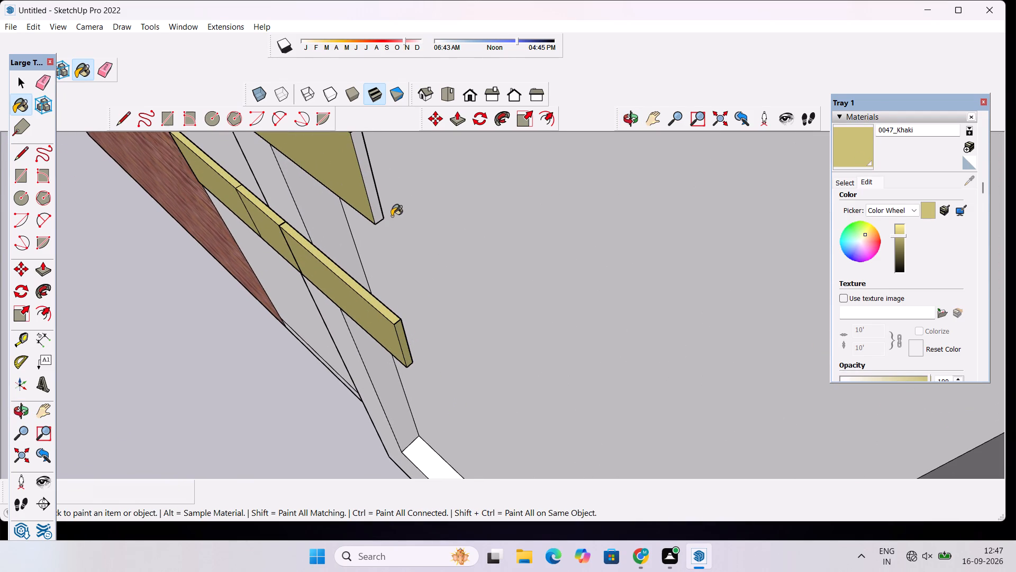
left_click(373, 199)
Paint the gate-side underside segment of each of the three gate-pillar bars with 0047_Khaki.
scroll(446, 273, "down", 6)
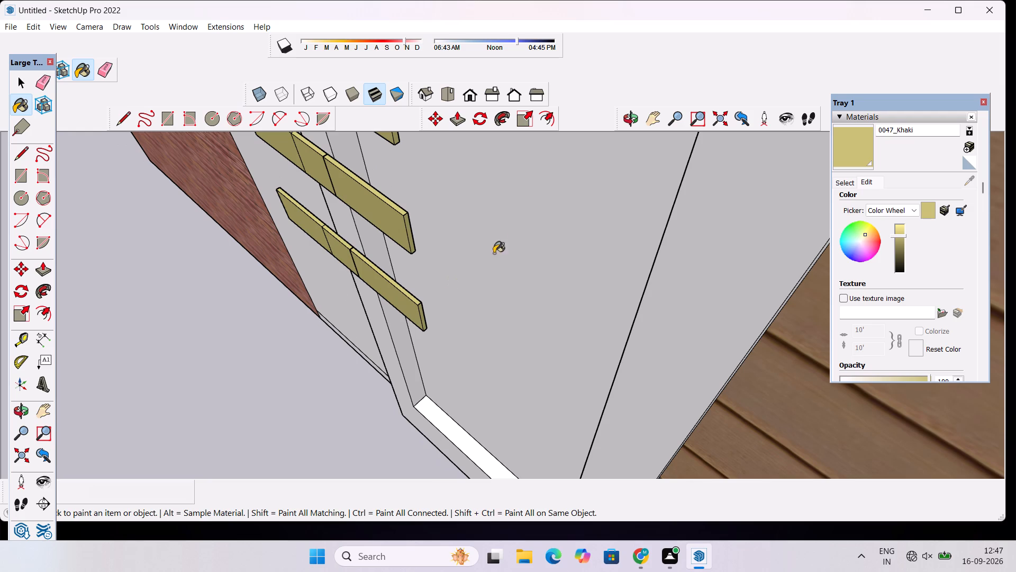
left_click(625, 121)
left_click_drag(375, 357, 482, 169)
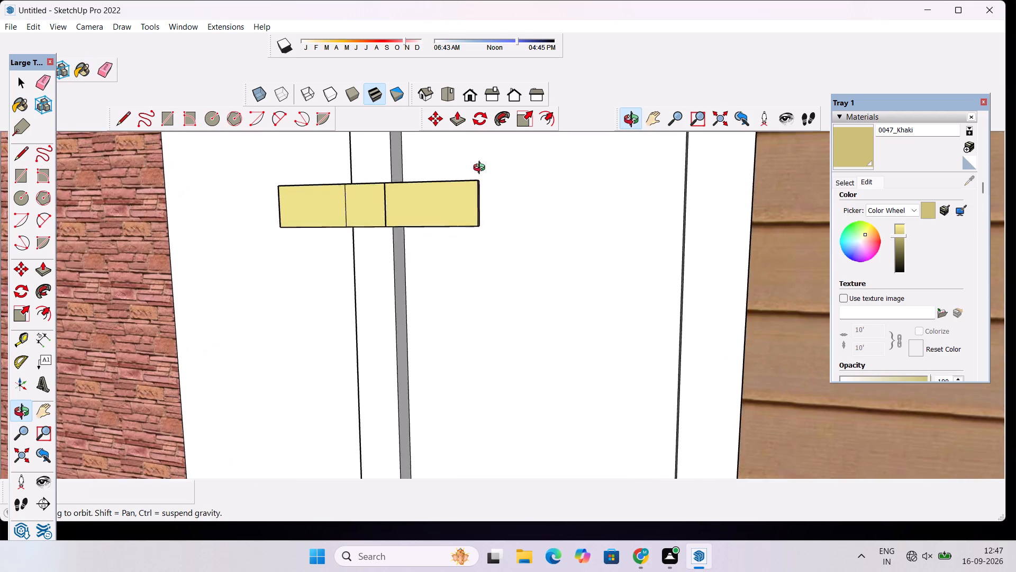
left_click_drag(482, 169, 505, 149)
scroll(478, 199, "down", 5)
left_click_drag(468, 218, 500, 397)
left_click_drag(445, 390, 456, 179)
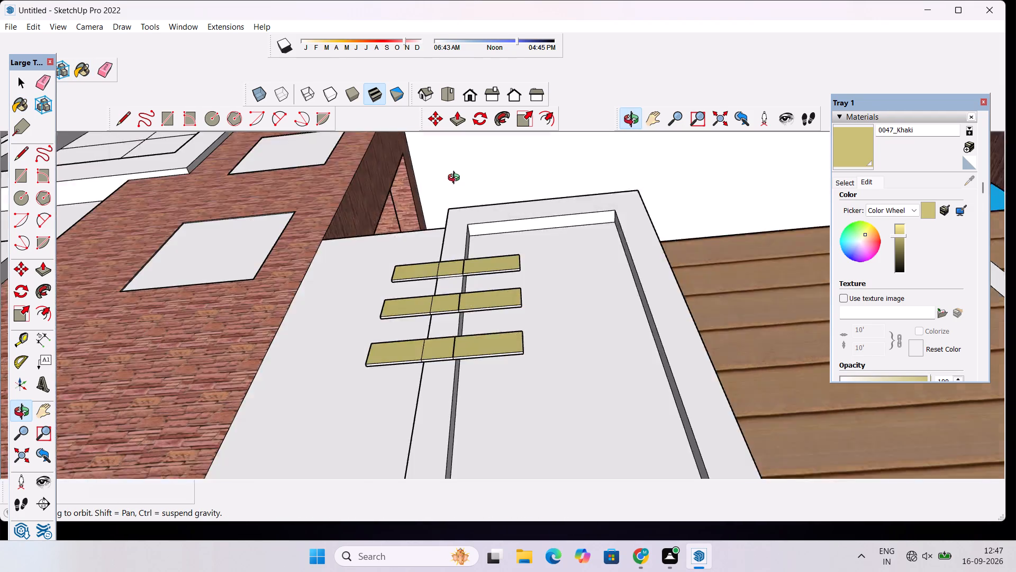
left_click_drag(456, 179, 464, 160)
left_click_drag(468, 399, 471, 347)
scroll(474, 332, "up", 3)
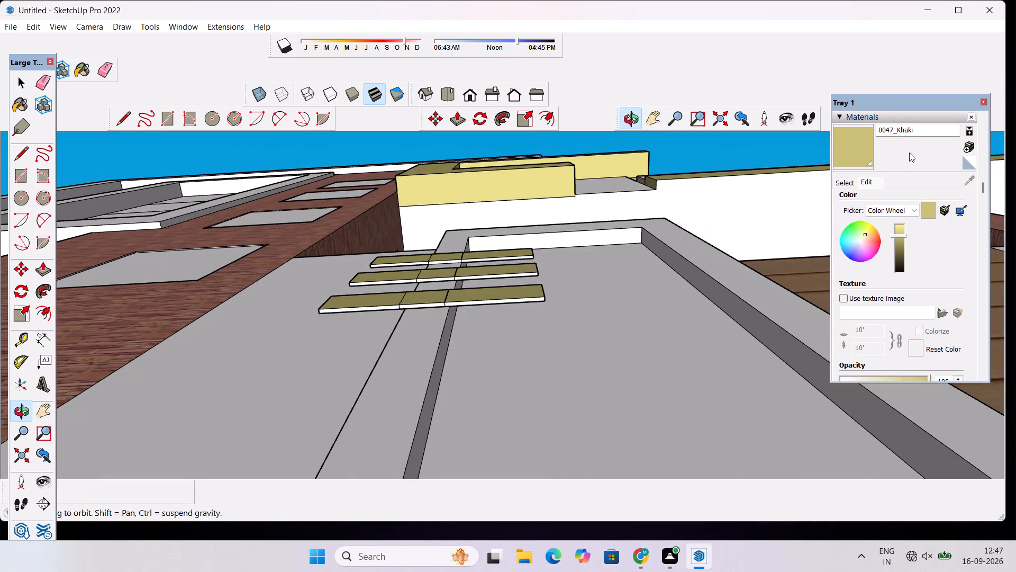
left_click(861, 146)
scroll(517, 298, "up", 6)
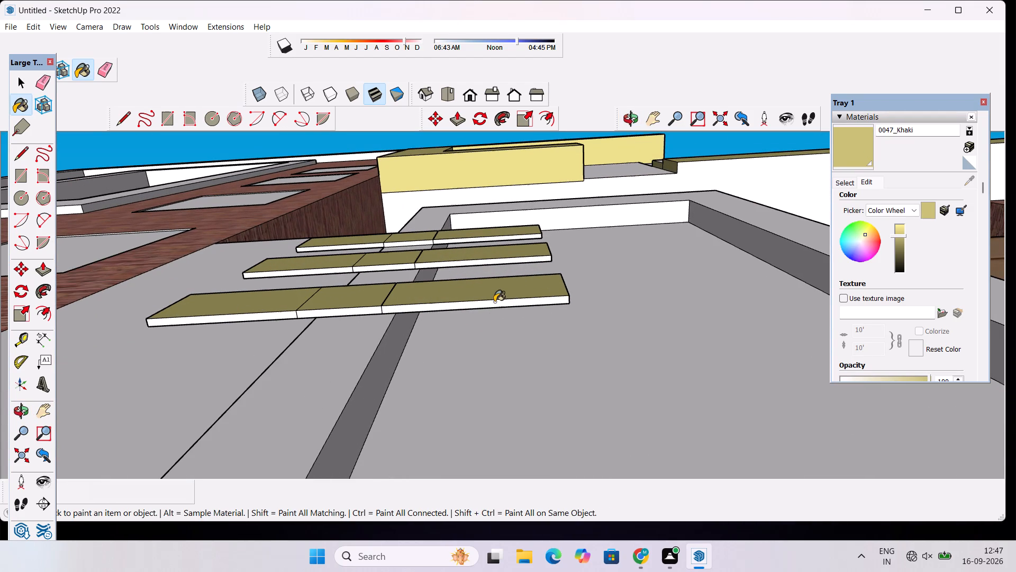
left_click(494, 305)
left_click(504, 257)
left_click(504, 260)
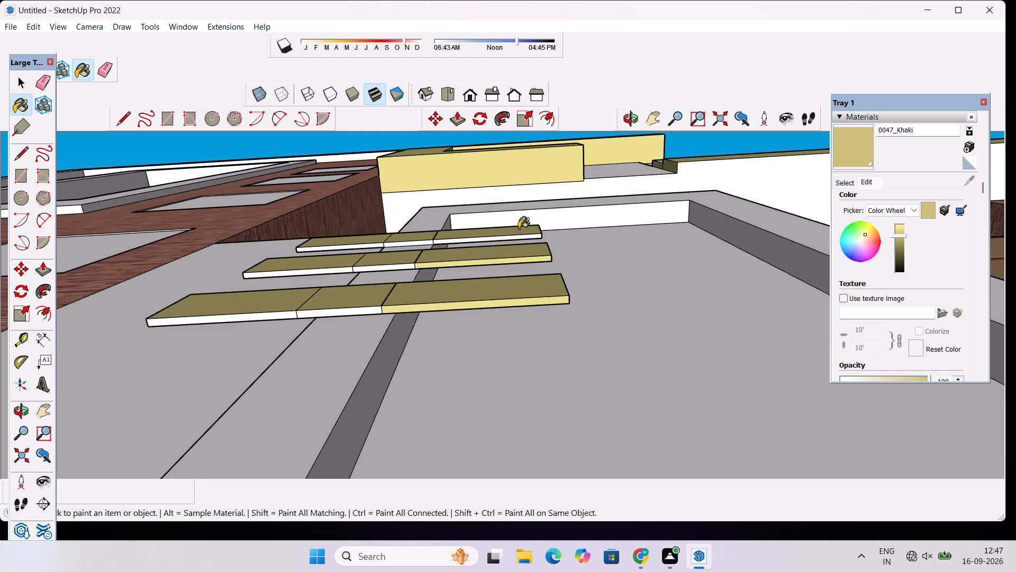
left_click(516, 238)
Paint the middle and brick-side underside segments of all three bars with 0047_Khaki.
scroll(402, 245, "up", 3)
left_click(406, 244)
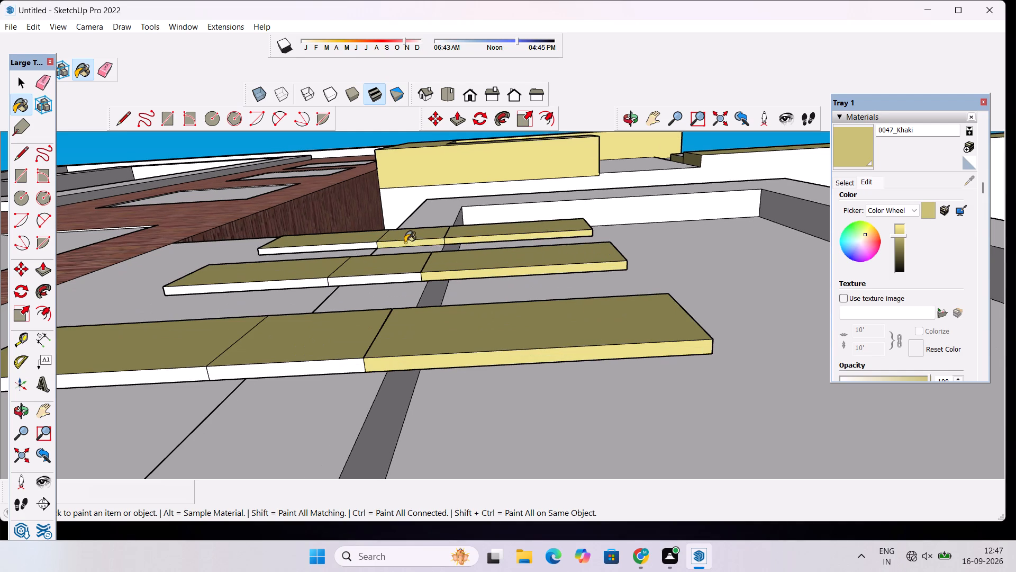
left_click(373, 245)
left_click(376, 279)
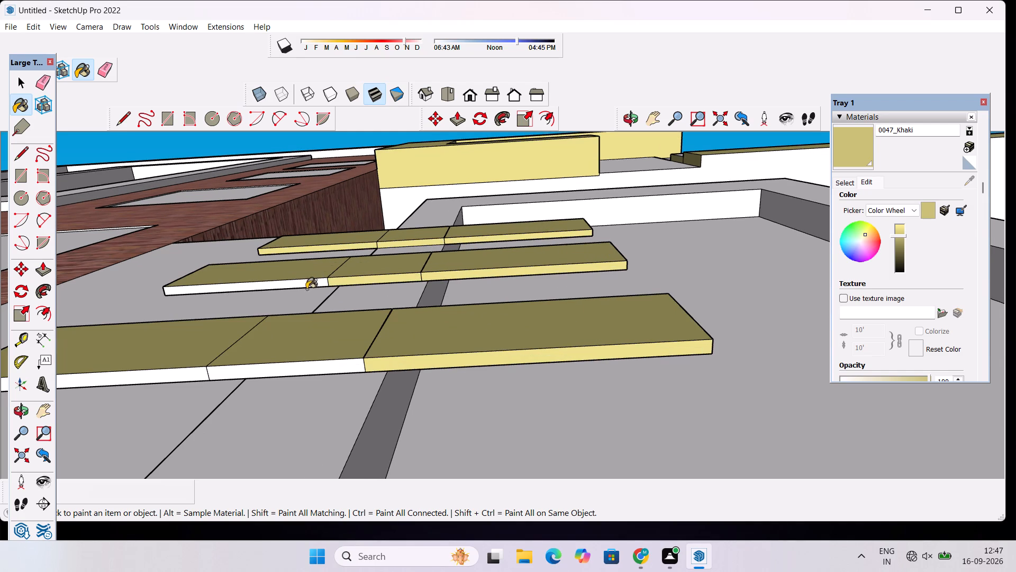
left_click(315, 282)
left_click(322, 365)
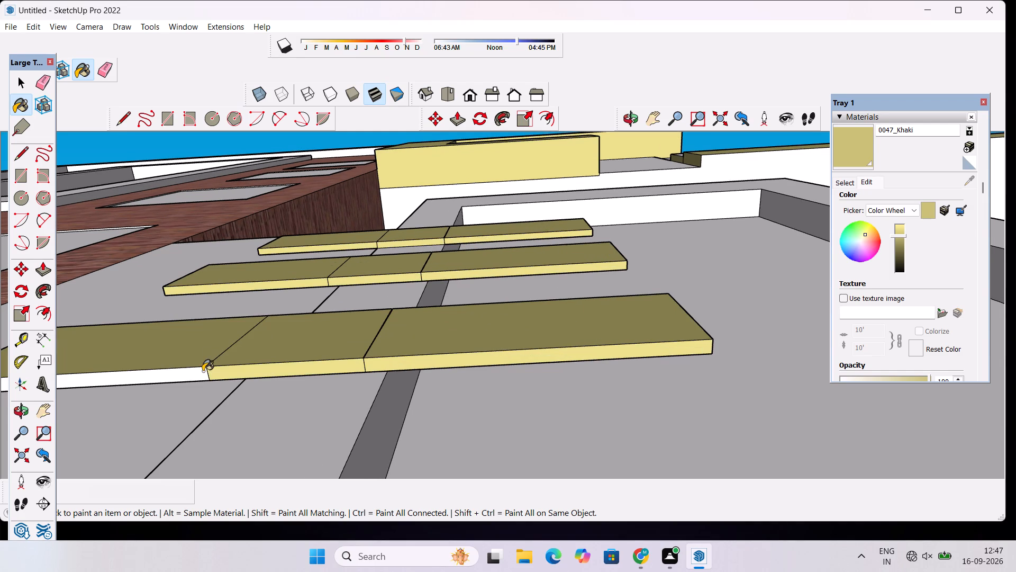
left_click(203, 371)
Examine the painted bars and the whole front elevation from several angles for surfaces still lacking a material.
scroll(364, 272, "down", 5)
left_click(626, 121)
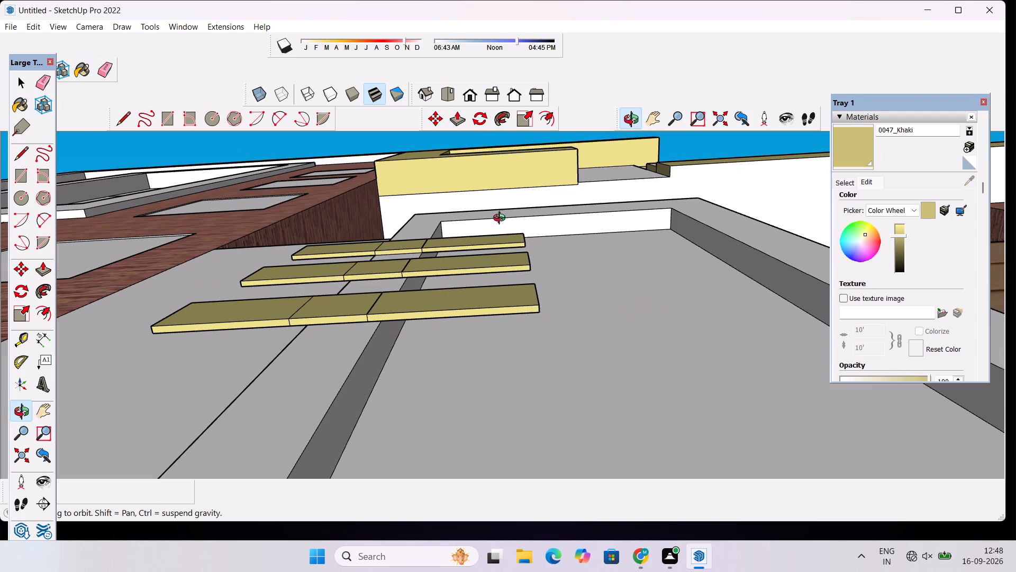
left_click_drag(507, 245, 519, 337)
scroll(513, 283, "down", 6)
left_click_drag(510, 284, 545, 295)
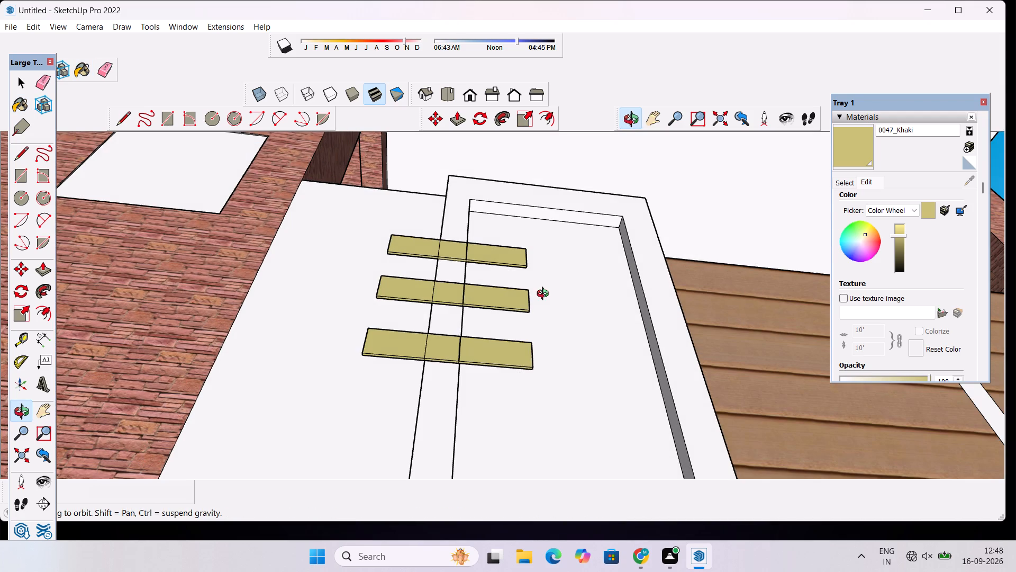
left_click_drag(579, 370, 559, 390)
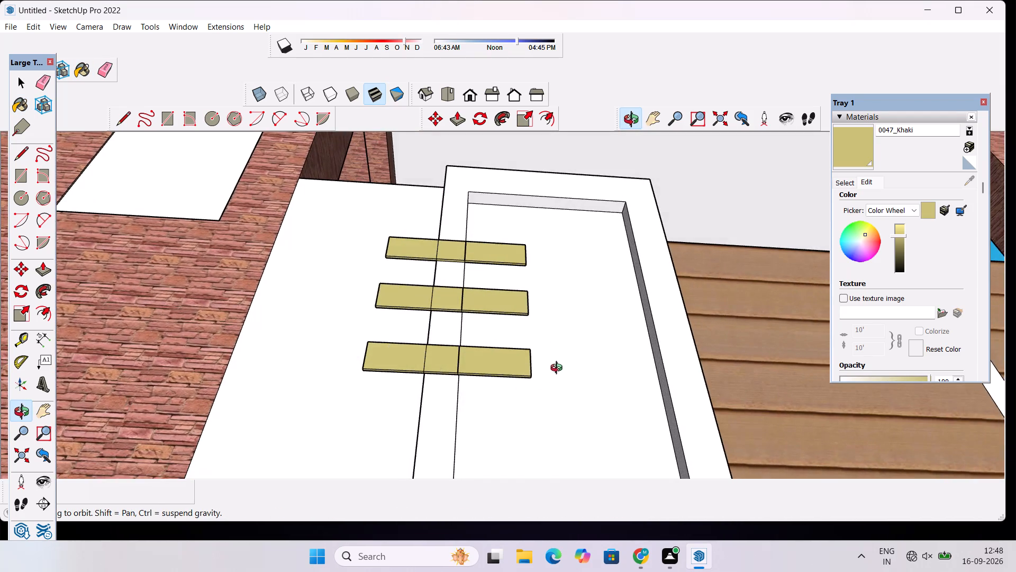
scroll(523, 300, "down", 6)
left_click_drag(519, 294, 513, 449)
scroll(459, 226, "down", 4)
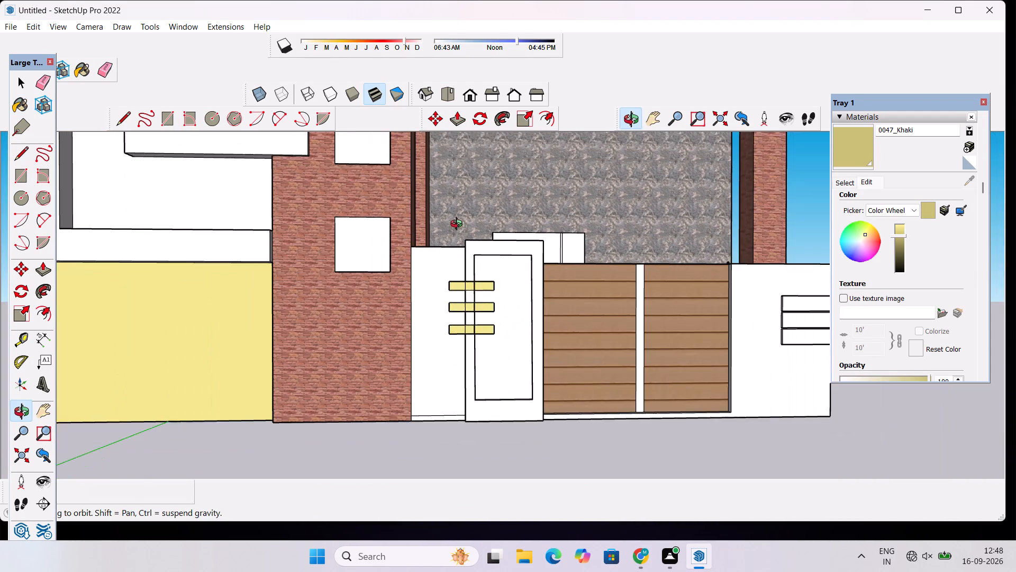
left_click_drag(491, 215, 498, 283)
scroll(482, 241, "down", 15)
left_click_drag(444, 234, 487, 219)
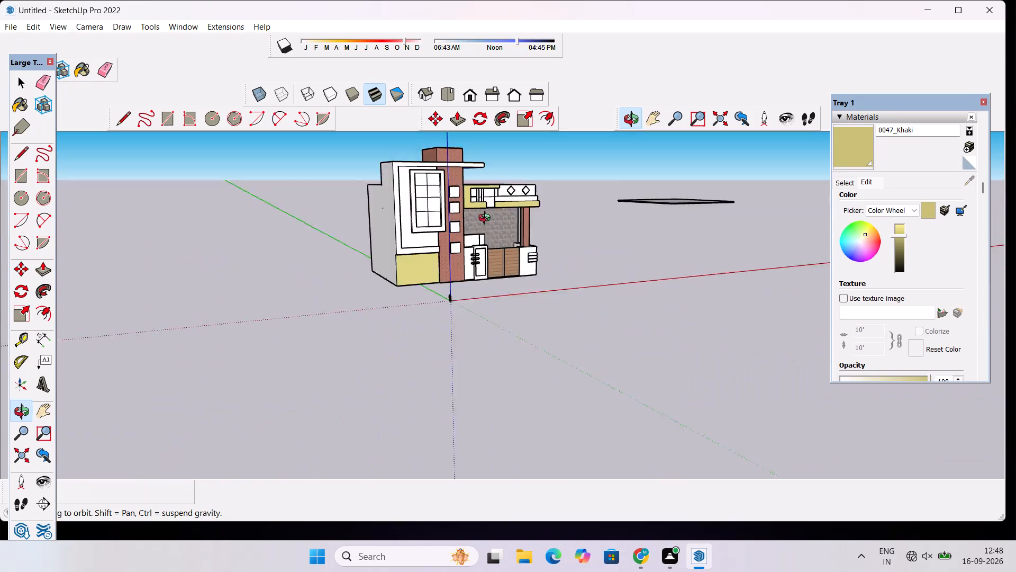
left_click_drag(487, 219, 411, 222)
left_click_drag(575, 207, 537, 236)
left_click_drag(496, 263, 609, 243)
left_click_drag(608, 239, 544, 290, "shift")
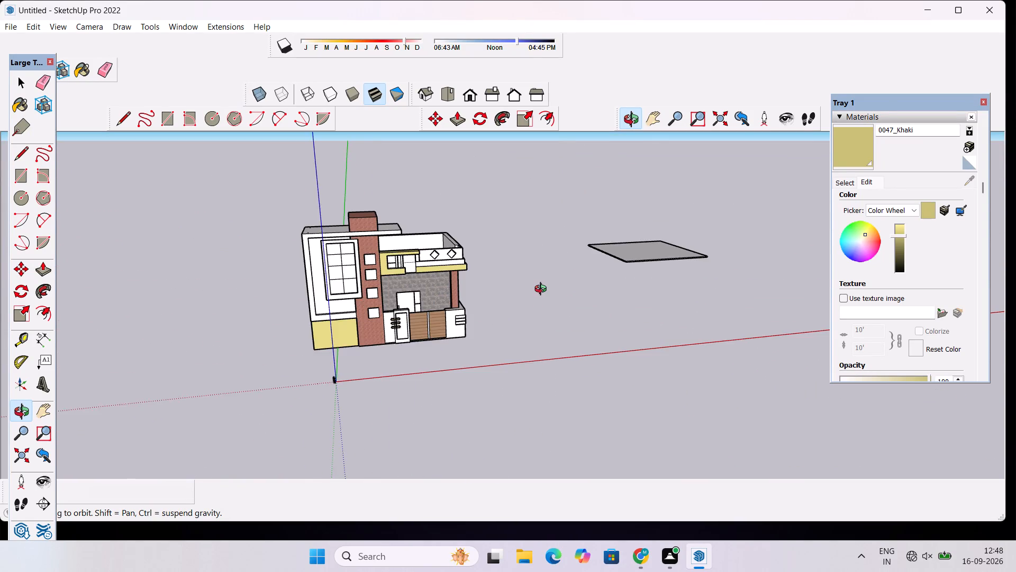
left_click_drag(543, 290, 494, 292)
scroll(325, 249, "up", 9)
left_click_drag(368, 265, 394, 274)
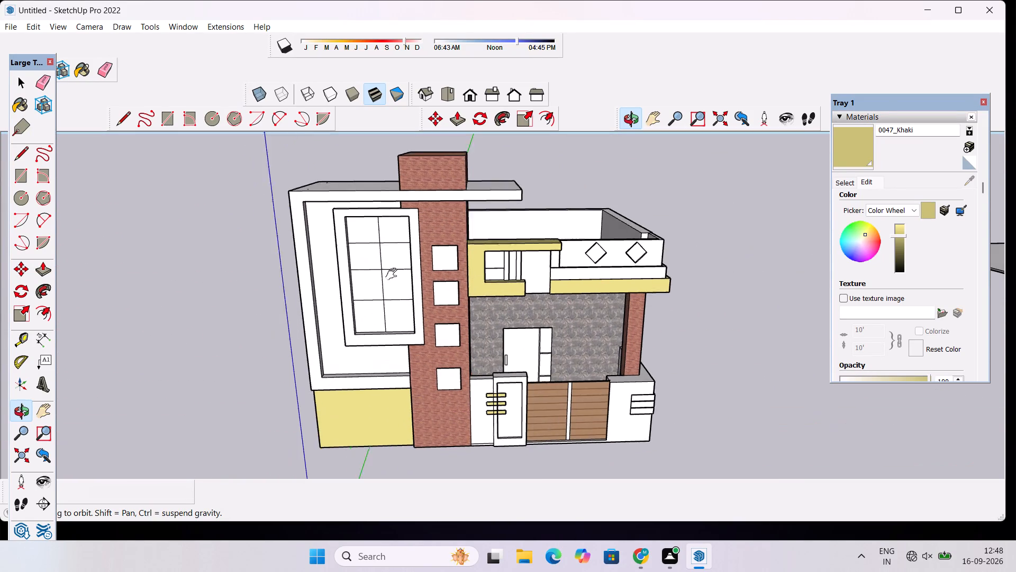
left_click_drag(394, 274, 465, 284)
Paint the entrance door panel in the stone wall with 0119_RosyBrown from the Colors-Named collection.
left_click(845, 182)
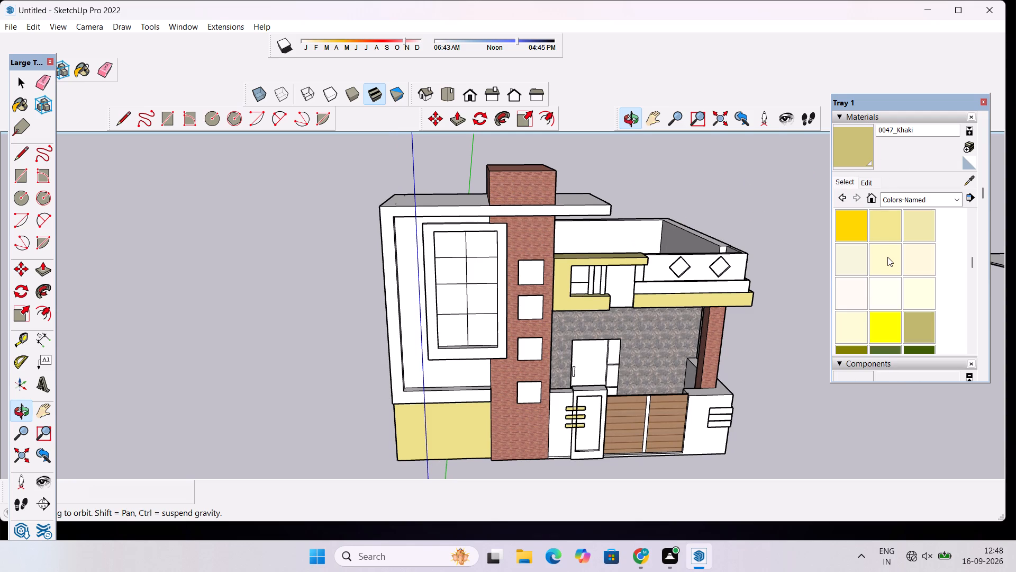
scroll(887, 257, "down", 8)
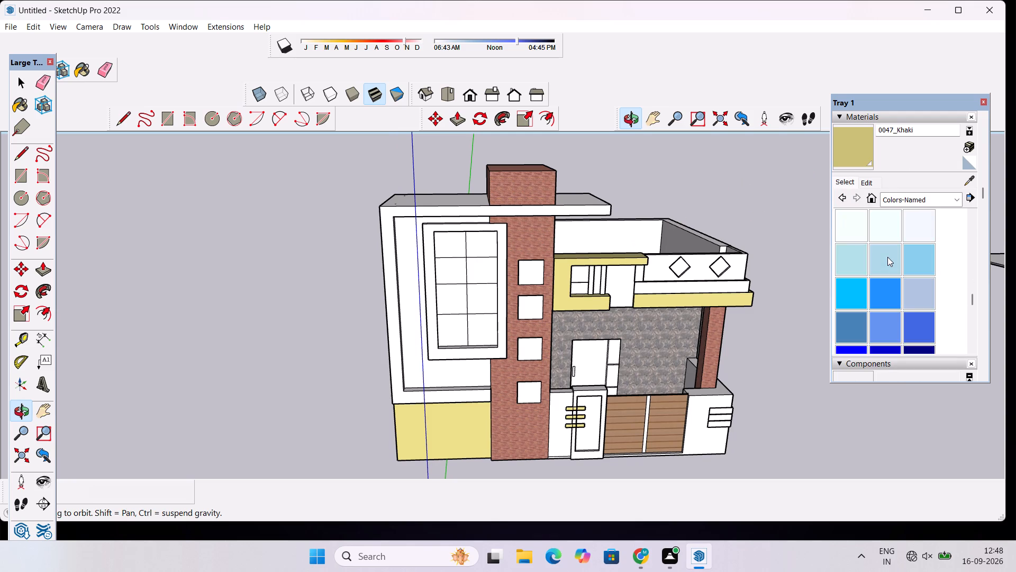
scroll(887, 257, "down", 5)
left_click(893, 212)
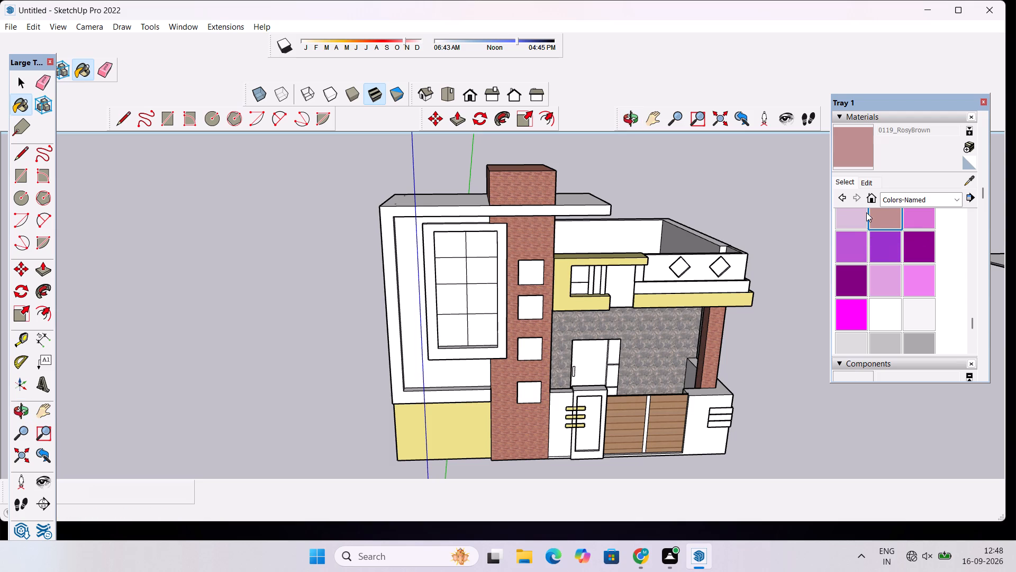
scroll(639, 367, "up", 5)
left_click(577, 356)
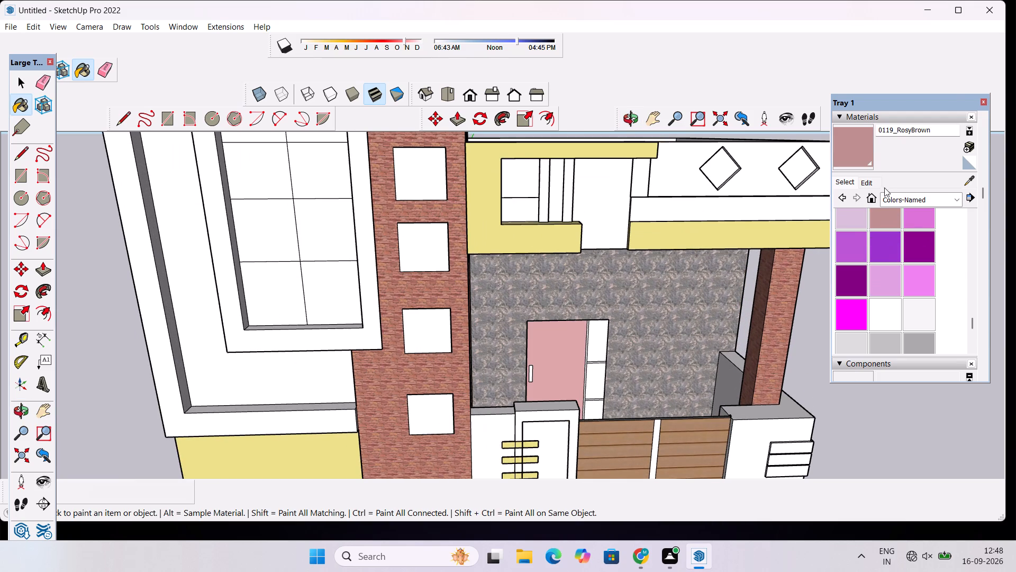
Darken the 0119_RosyBrown material to a deep brown.
left_click(870, 178)
left_click(899, 242)
double_click(898, 245)
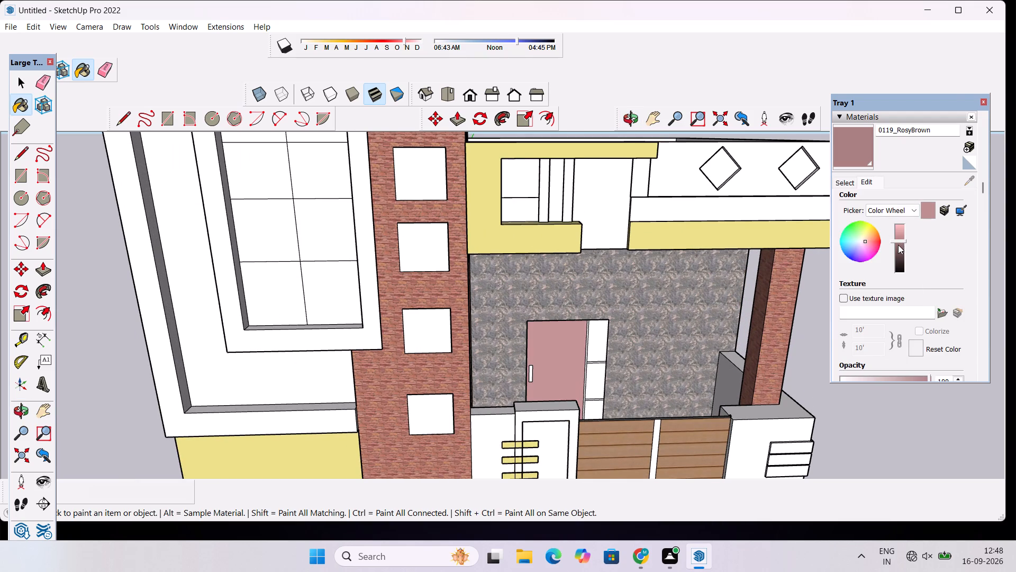
double_click(899, 257)
Examine the dark brown door within the front elevation from below and above.
scroll(652, 220, "down", 3)
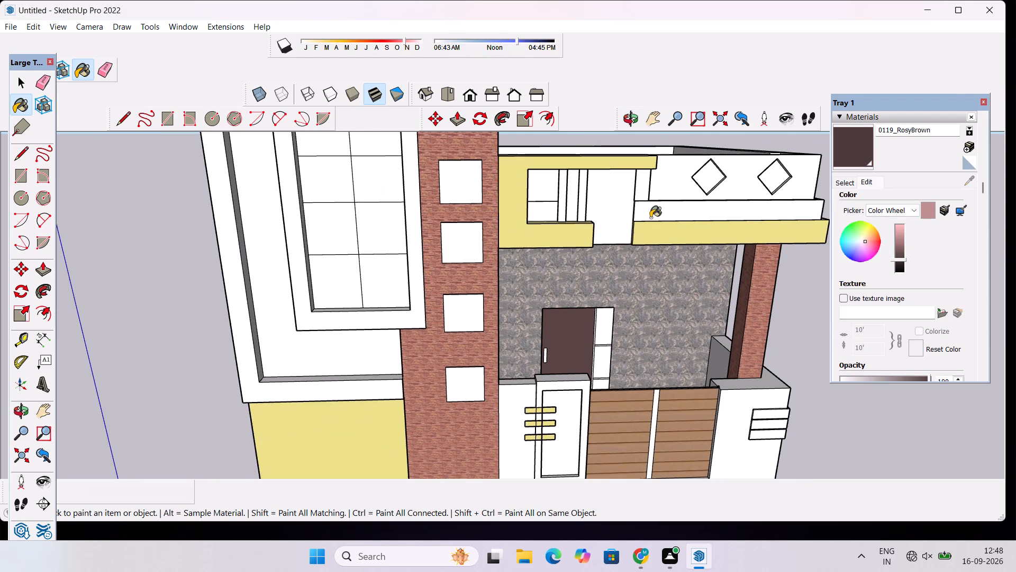
scroll(627, 316, "down", 4)
scroll(656, 274, "up", 6)
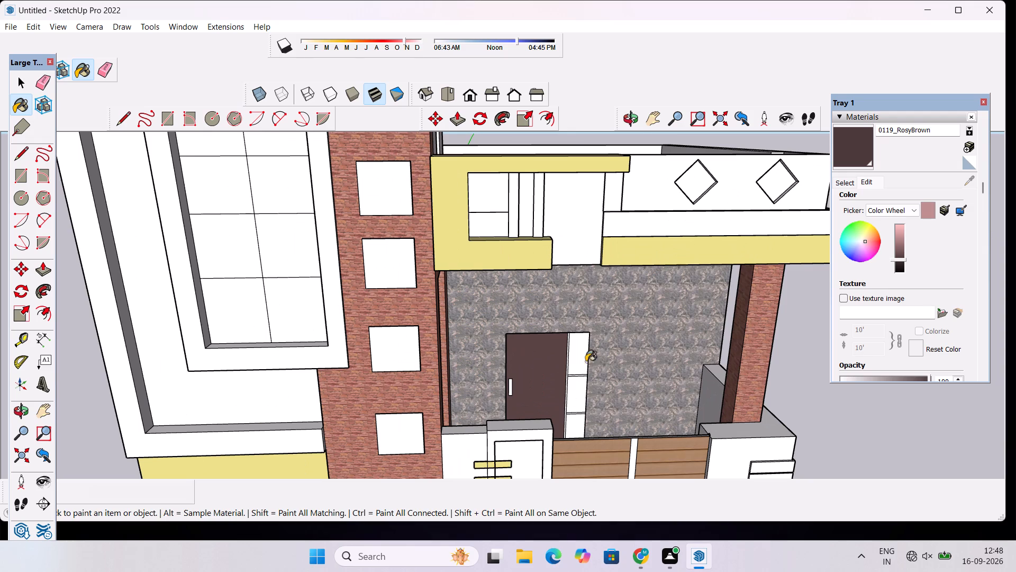
left_click(631, 113)
left_click_drag(669, 323, 640, 227)
scroll(640, 220, "down", 9)
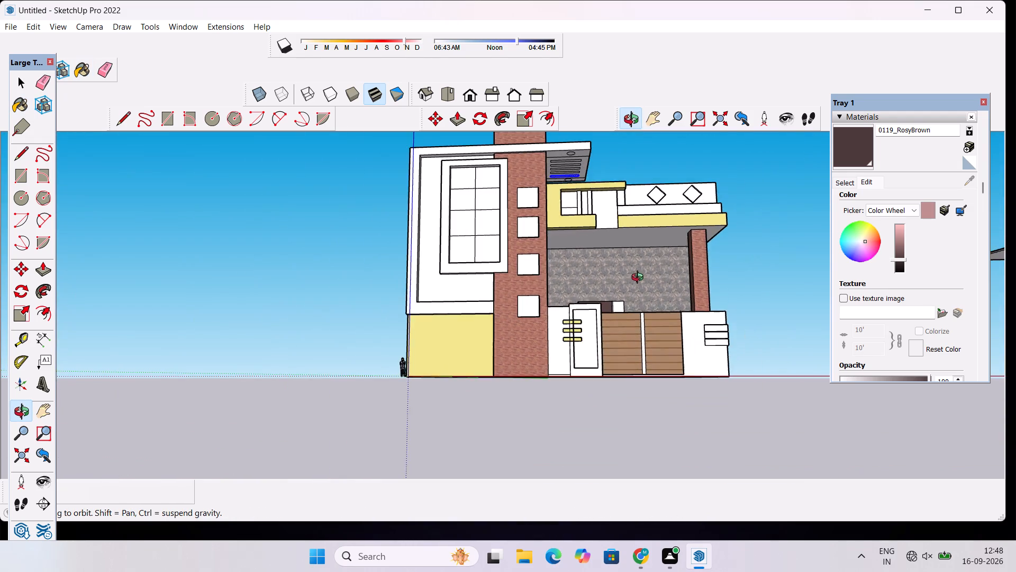
left_click_drag(639, 296, 662, 462)
scroll(650, 298, "up", 5)
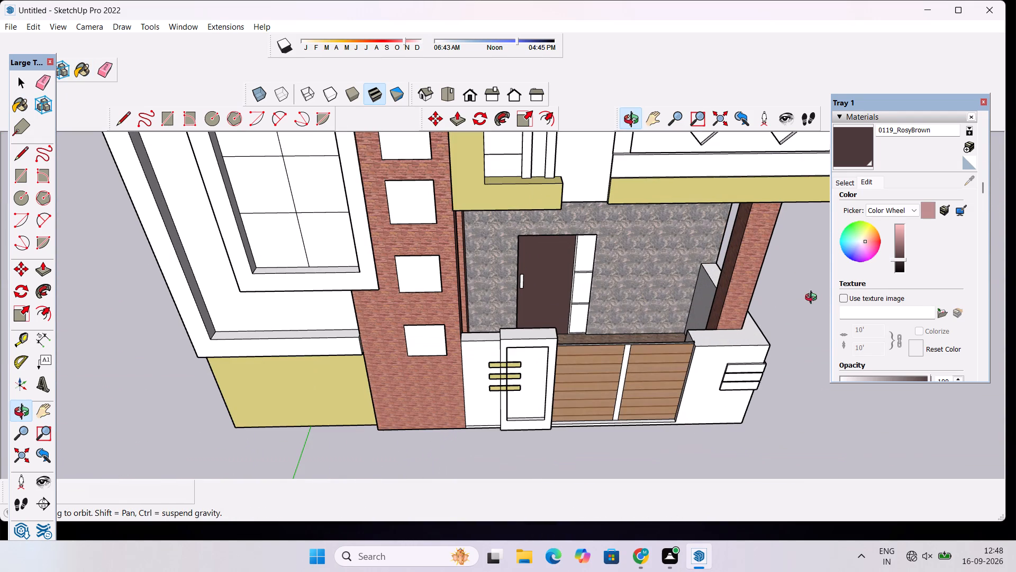
Paint the frame and lower crossbar of the door's glazed side panel with 0136_Charcoal from the Colors-Named collection.
scroll(682, 324, "up", 2)
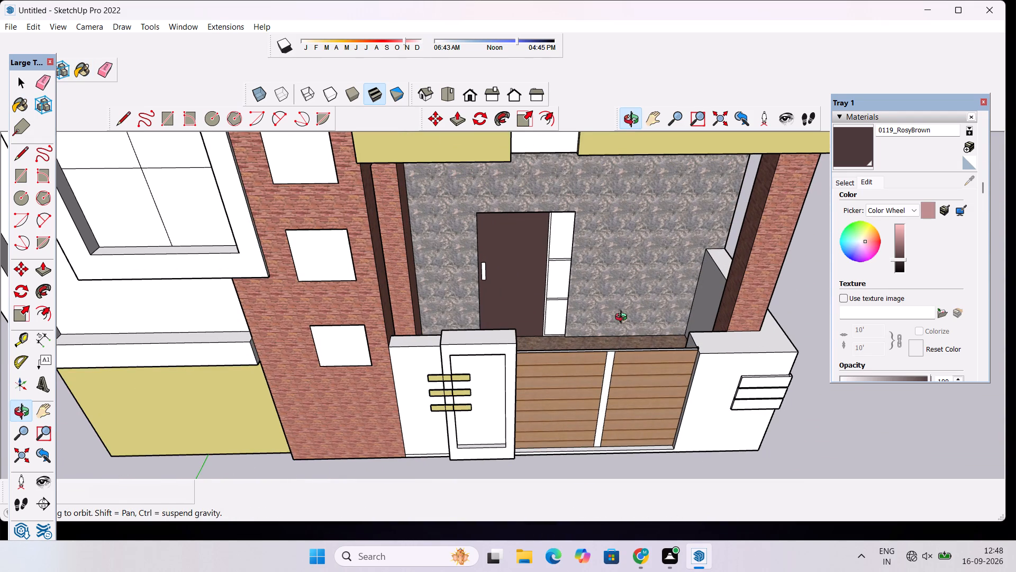
left_click_drag(623, 318, 569, 324, "shift")
scroll(503, 337, "up", 4)
left_click_drag(533, 318, 527, 373)
scroll(510, 302, "up", 3)
left_click_drag(510, 302, 587, 356)
scroll(587, 356, "up", 4)
left_click_drag(575, 353, 574, 294)
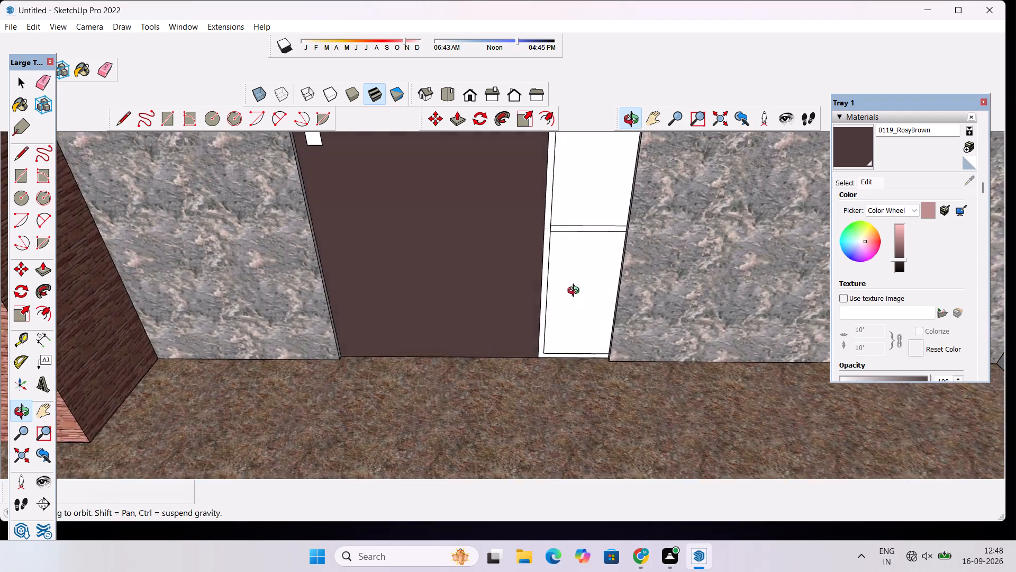
scroll(576, 292, "down", 4)
left_click_drag(576, 292, 591, 347, "shift")
left_click(850, 187)
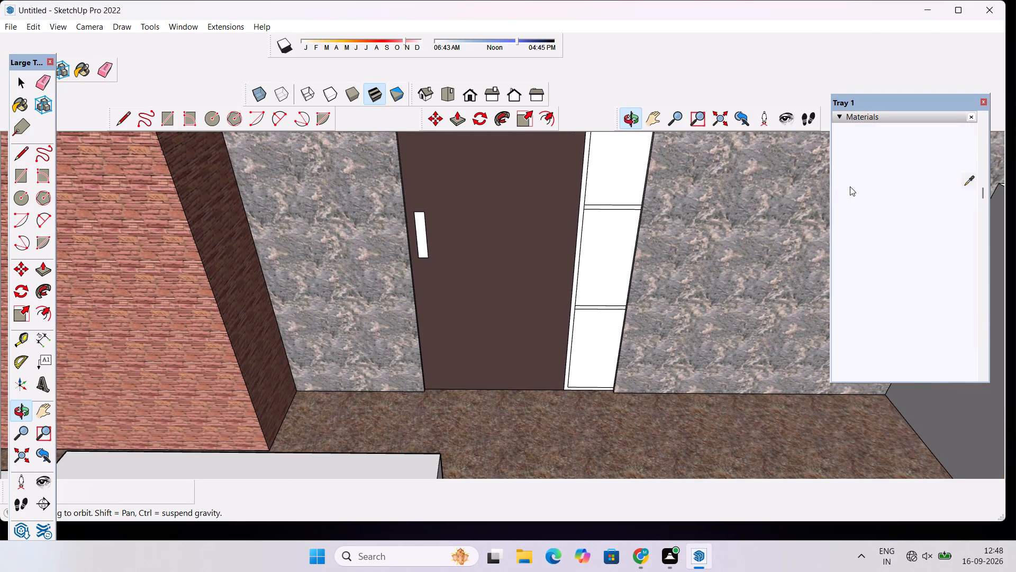
scroll(873, 256, "up", 1)
scroll(873, 256, "down", 4)
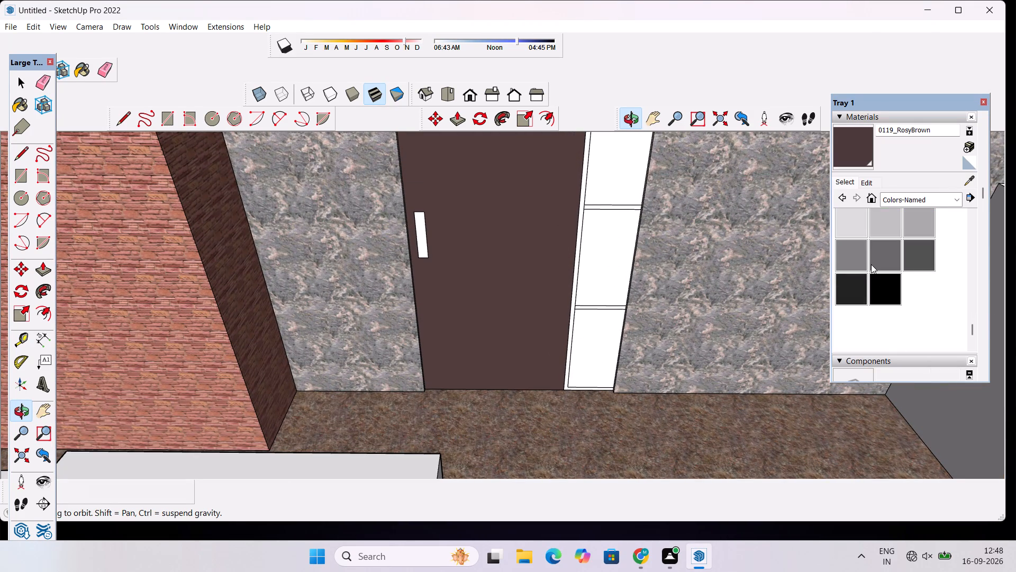
scroll(871, 264, "up", 2)
left_click(855, 342)
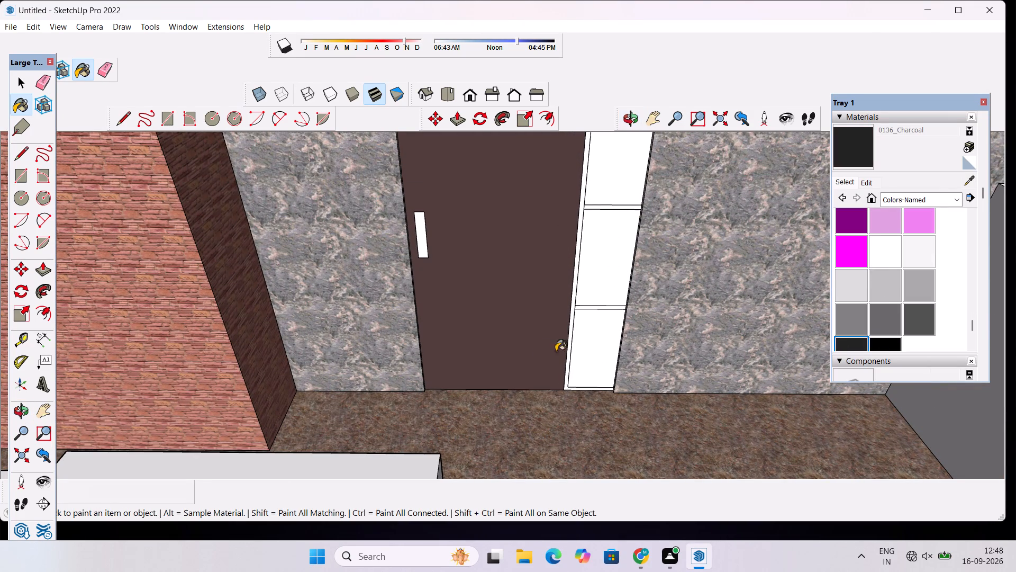
scroll(590, 353, "up", 8)
left_click(552, 274)
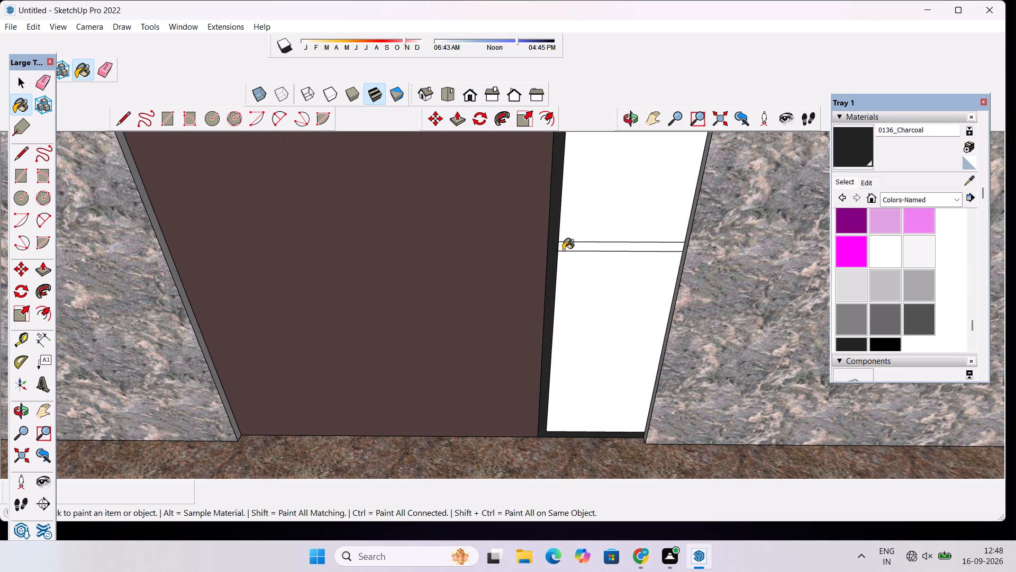
left_click(563, 250)
Paint the two narrow side reveals of the door opening with 0136_Charcoal.
scroll(217, 326, "up", 8)
left_click(179, 341)
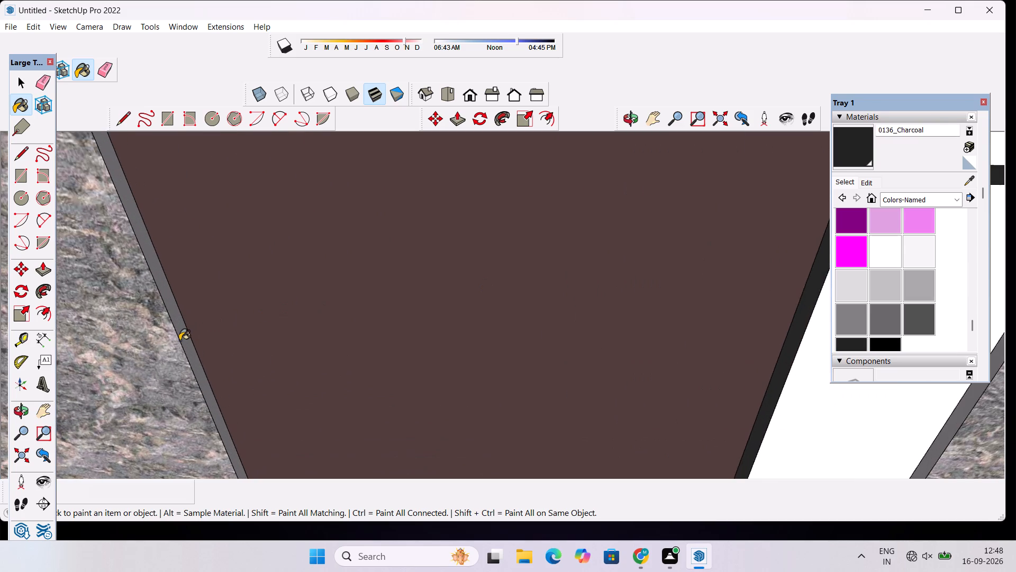
scroll(467, 353, "down", 8)
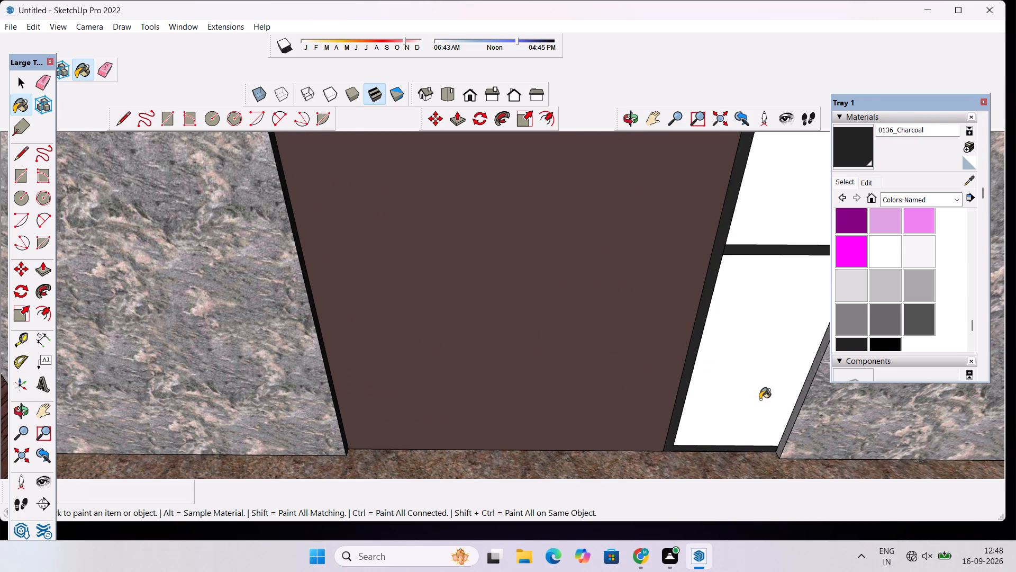
scroll(763, 401, "up", 5)
left_click(773, 401)
Paint the upper crossbar of the door's glazed side panel with 0136_Charcoal.
scroll(664, 399, "down", 18)
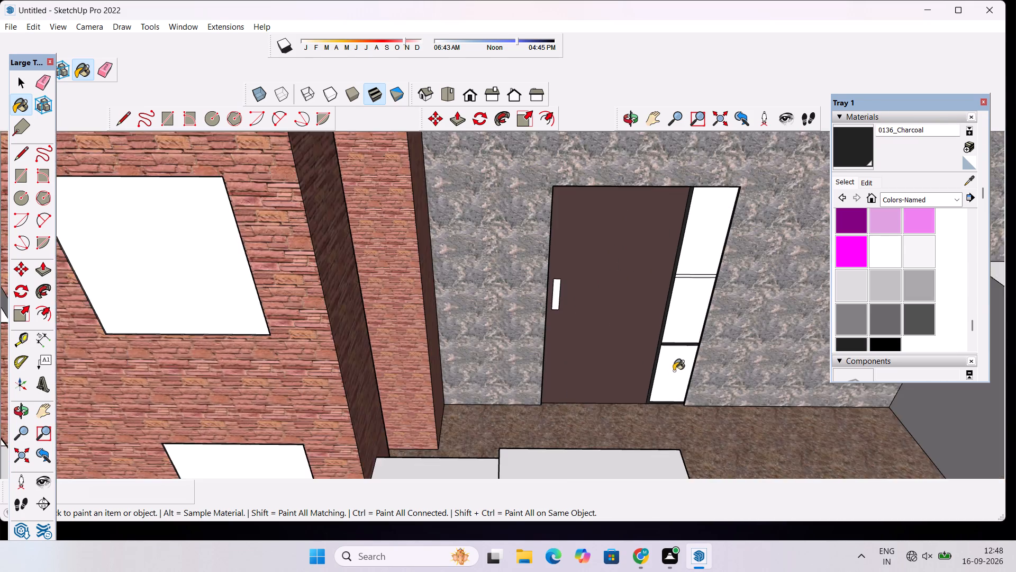
scroll(674, 371, "down", 3)
scroll(707, 269, "up", 10)
scroll(666, 372, "up", 9)
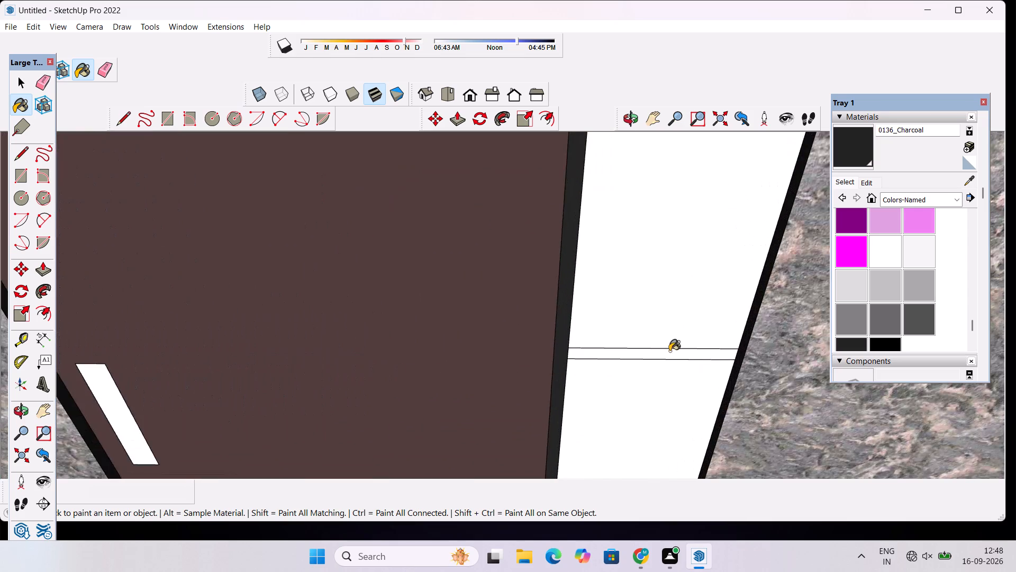
left_click(669, 354)
Paint the top reveal of the door opening with 0136_Charcoal.
scroll(655, 374, "down", 5)
left_click(629, 126)
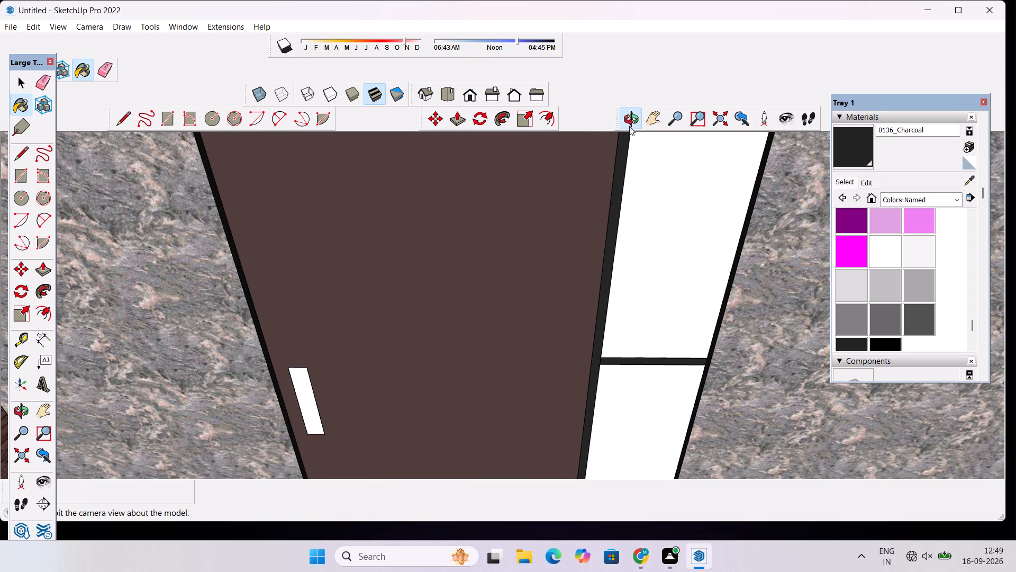
left_click_drag(608, 362, 622, 240)
left_click_drag(623, 246, 651, 479, "shift")
left_click_drag(627, 426, 627, 327)
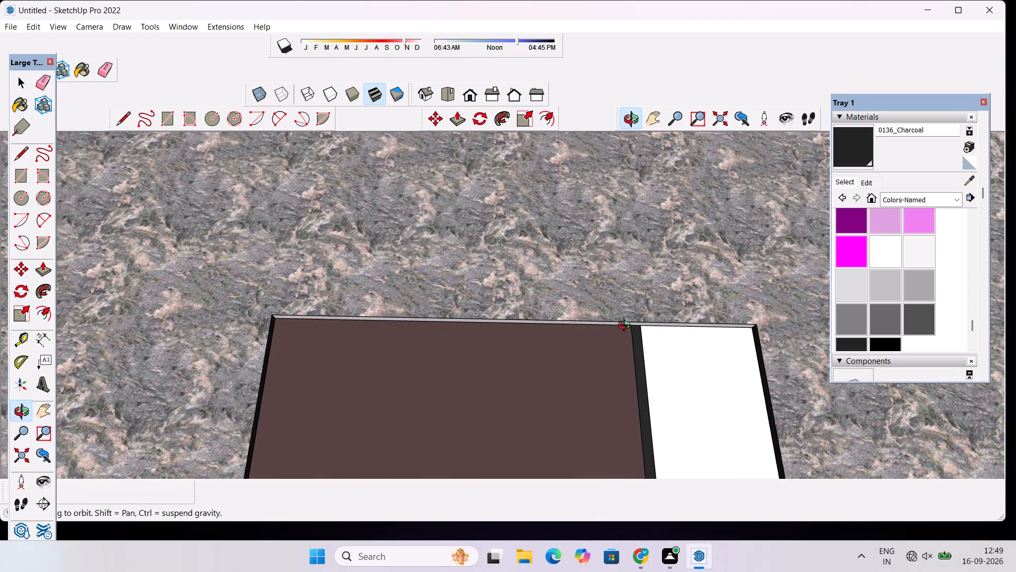
left_click_drag(627, 327, 627, 325)
scroll(637, 323, "up", 5)
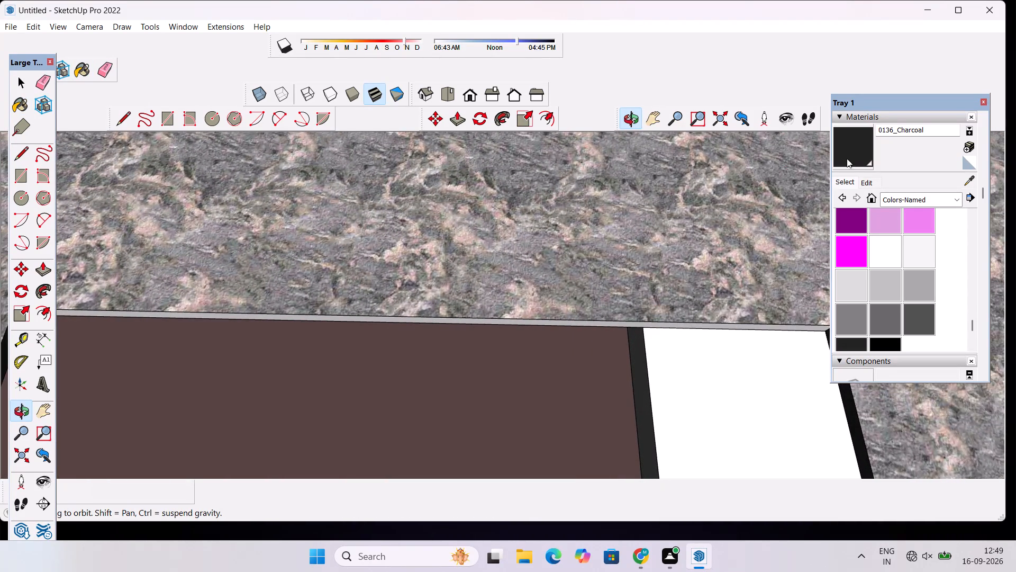
left_click(854, 158)
scroll(690, 337, "up", 4)
left_click(685, 318)
Paint the three panes of the door's side panel with Translucent Glass Gray from the Glass and Mirrors collection.
scroll(550, 302, "down", 11)
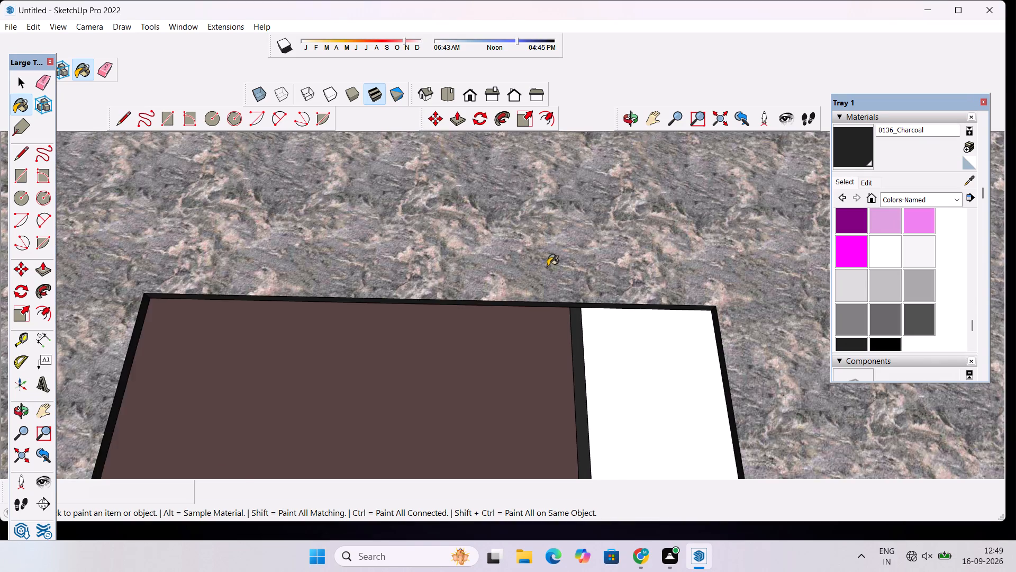
scroll(548, 266, "down", 4)
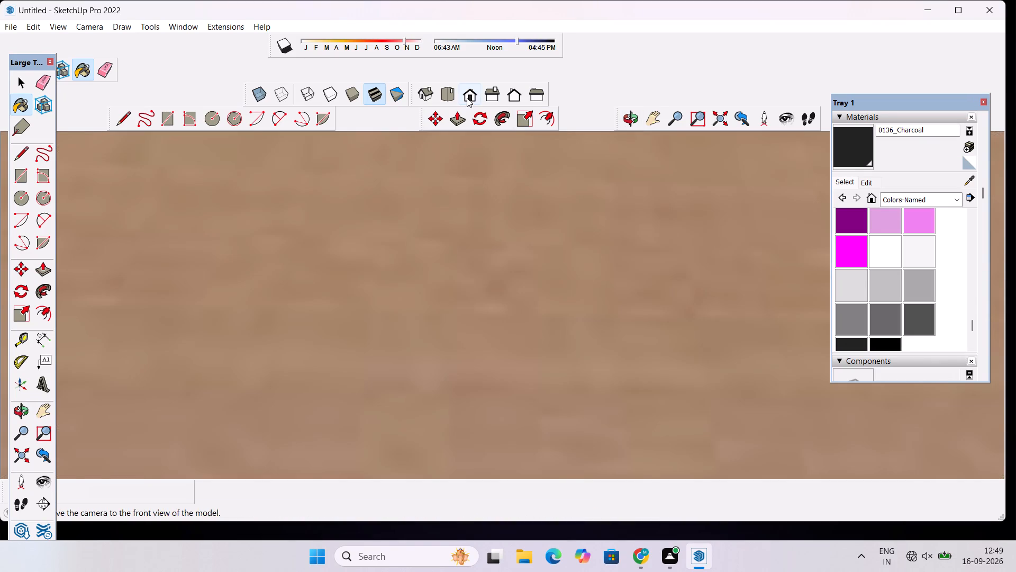
left_click(467, 98)
scroll(515, 270, "down", 10)
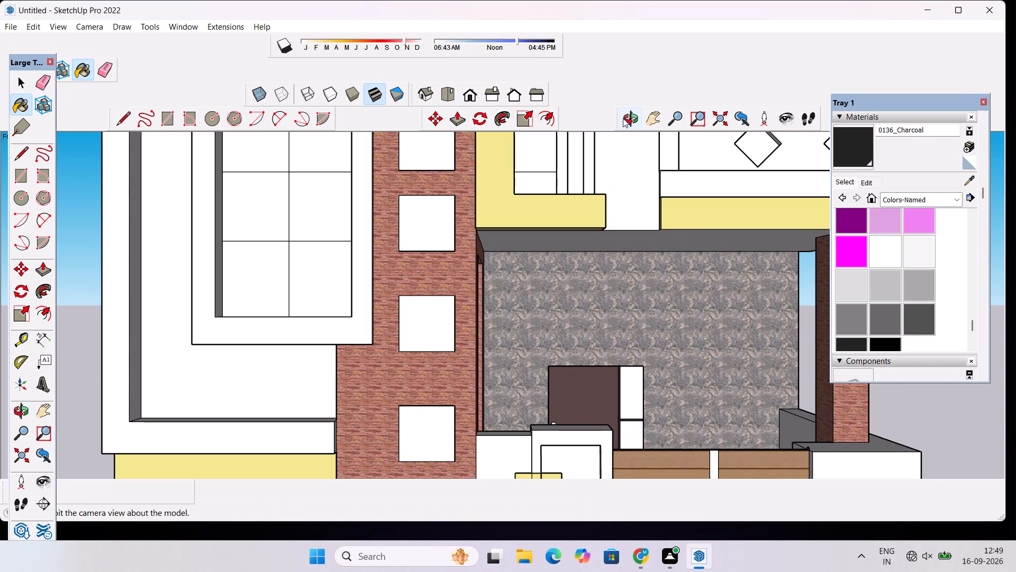
left_click(629, 111)
left_click_drag(630, 208, 533, 224)
scroll(531, 226, "down", 4)
left_click_drag(552, 336, 561, 394)
scroll(570, 345, "up", 4)
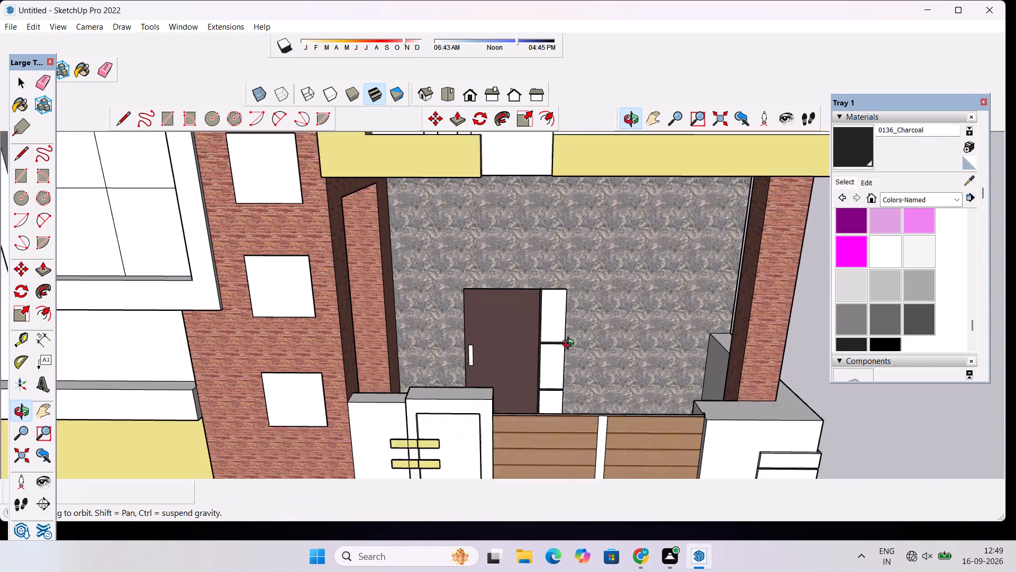
scroll(570, 345, "up", 1)
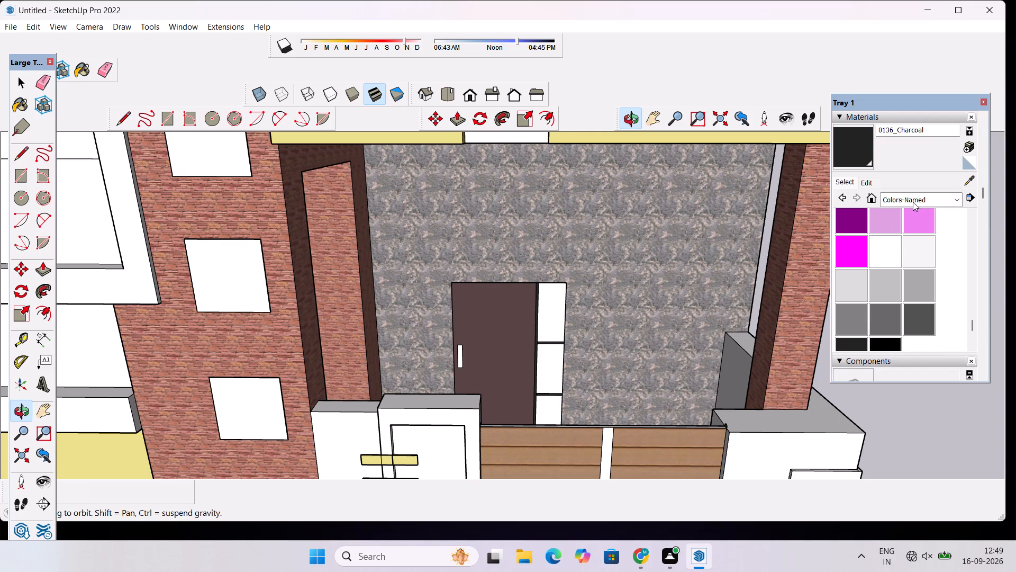
left_click(913, 202)
left_click(918, 264)
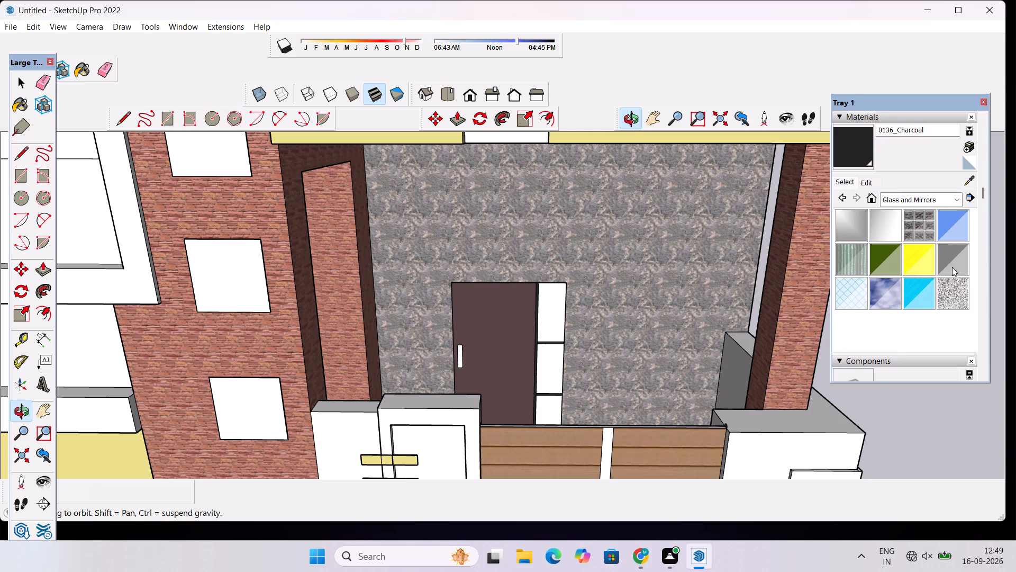
scroll(943, 255, "up", 1)
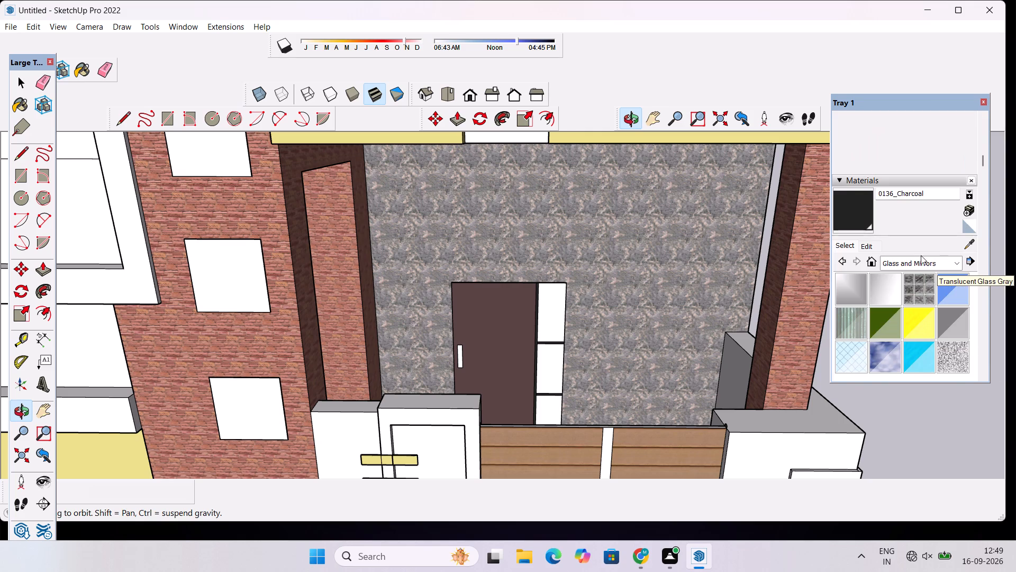
scroll(921, 255, "down", 2)
left_click(947, 202)
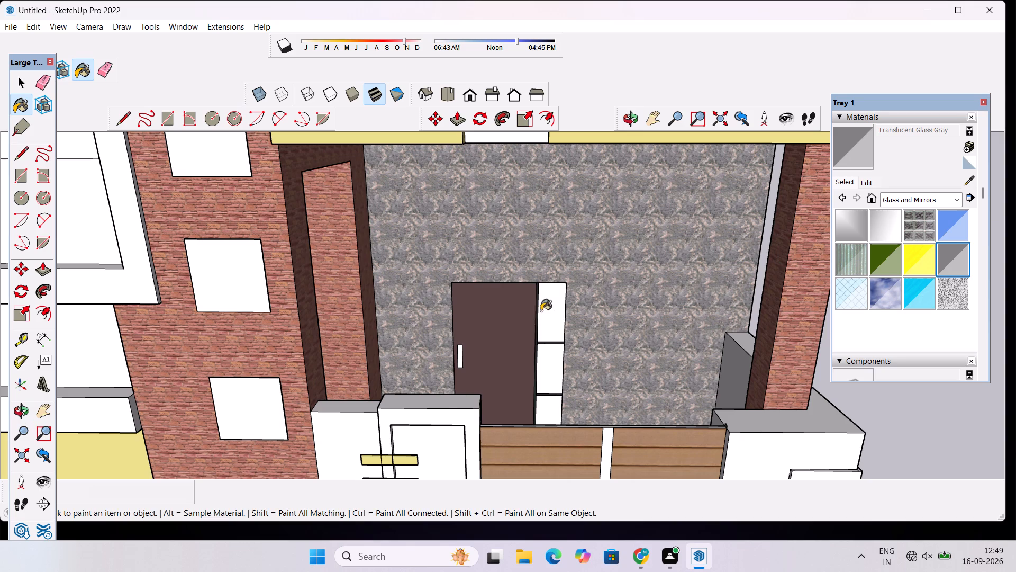
left_click(555, 306)
left_click(550, 361)
scroll(550, 299, "down", 5)
scroll(558, 367, "up", 3)
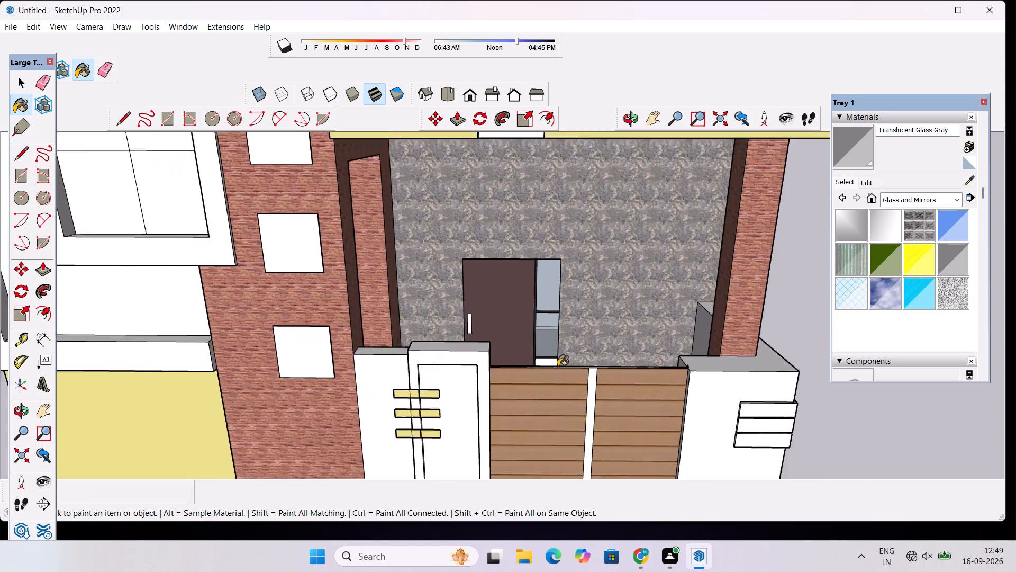
scroll(558, 367, "up", 7)
left_click(549, 362)
Paint the upper four panes of the tall front window with Translucent Glass Blue, undoing any paint on its surrounding frame.
scroll(551, 337, "down", 11)
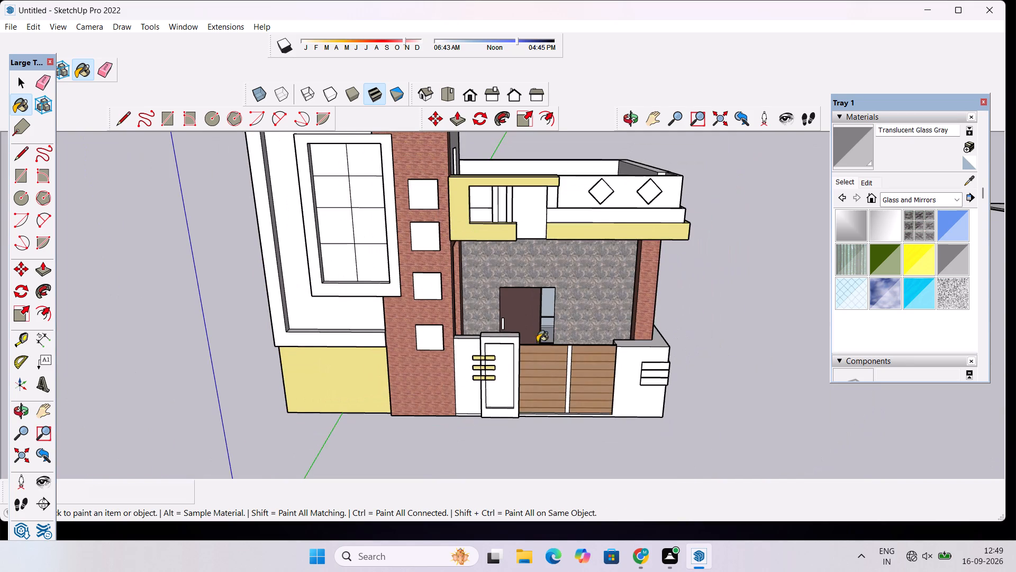
scroll(497, 338, "down", 4)
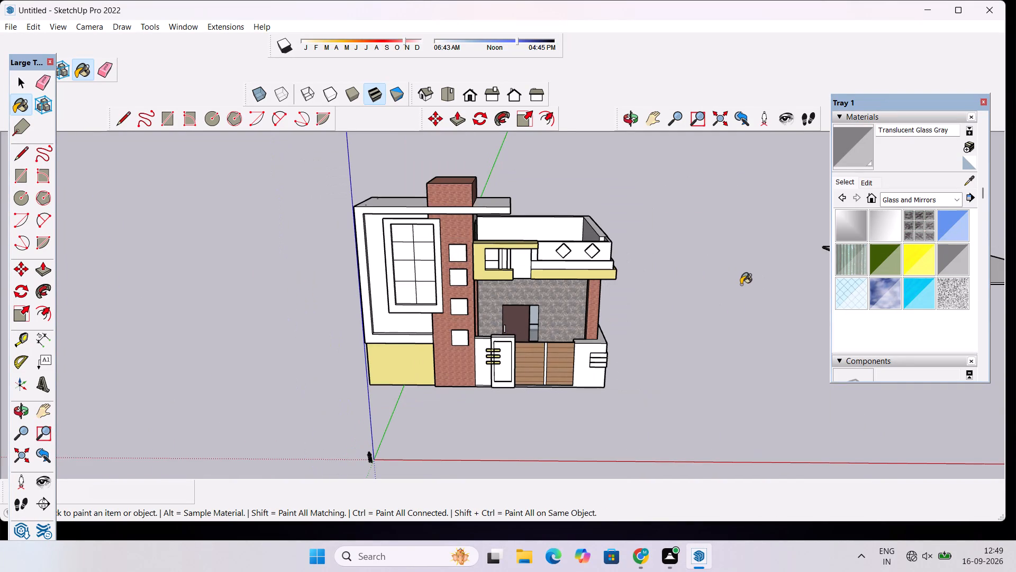
left_click(627, 115)
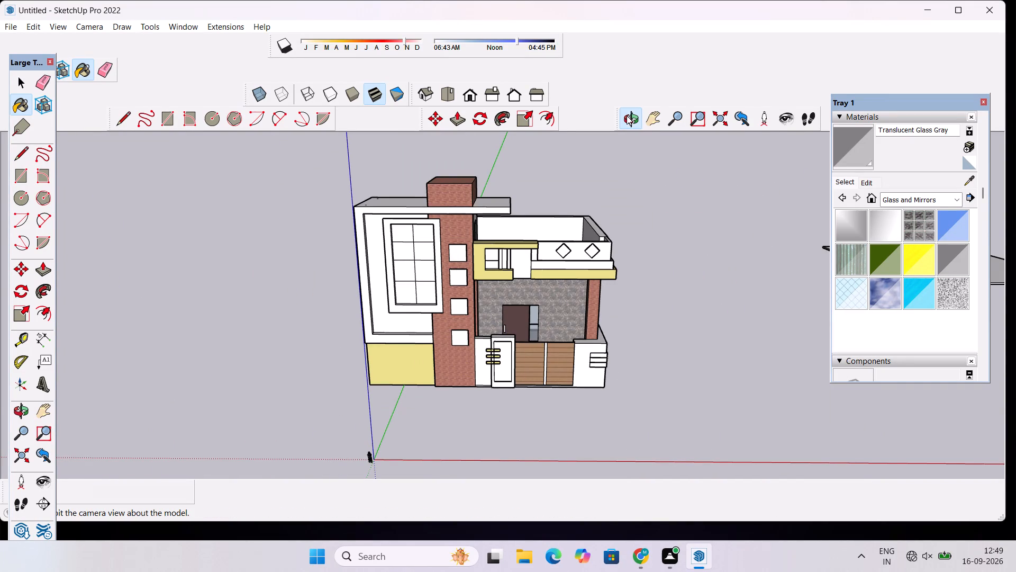
left_click_drag(467, 301, 551, 328, "shift")
scroll(496, 256, "up", 10)
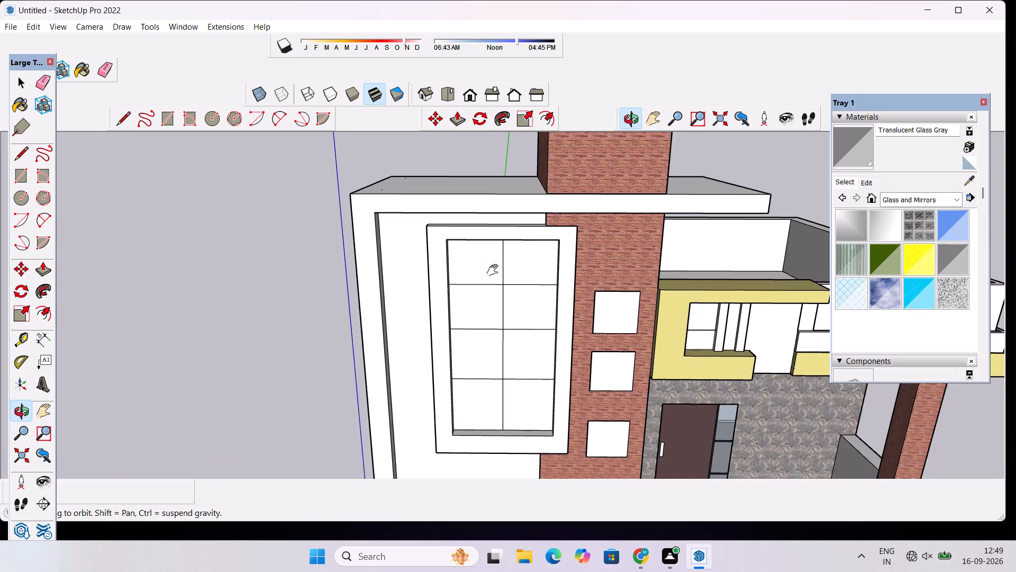
left_click_drag(495, 273, 519, 293, "shift")
scroll(518, 292, "up", 5, "shift")
left_click_drag(510, 291, 491, 271)
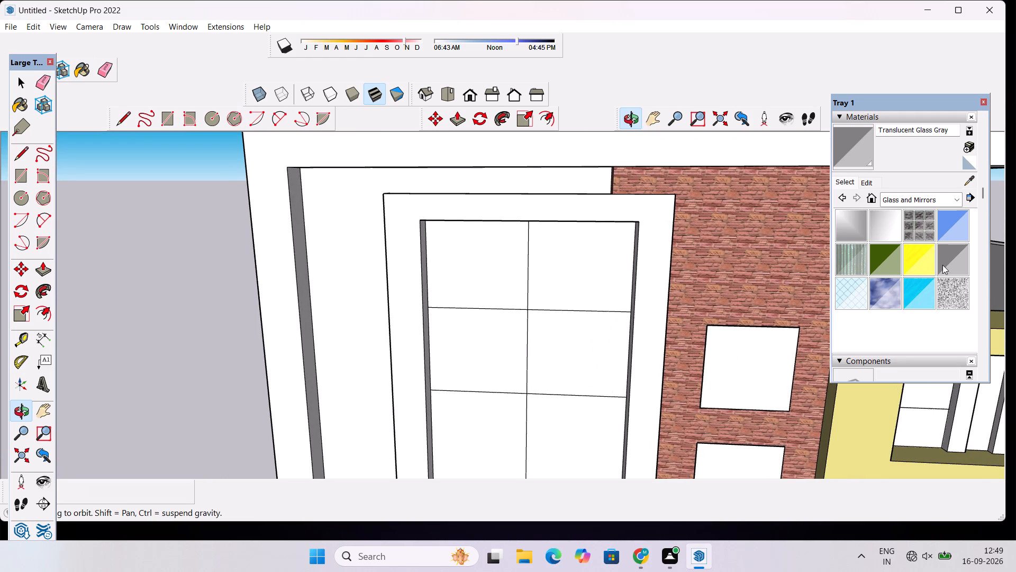
left_click(954, 227)
left_click_drag(483, 278, 492, 274)
left_click(665, 242)
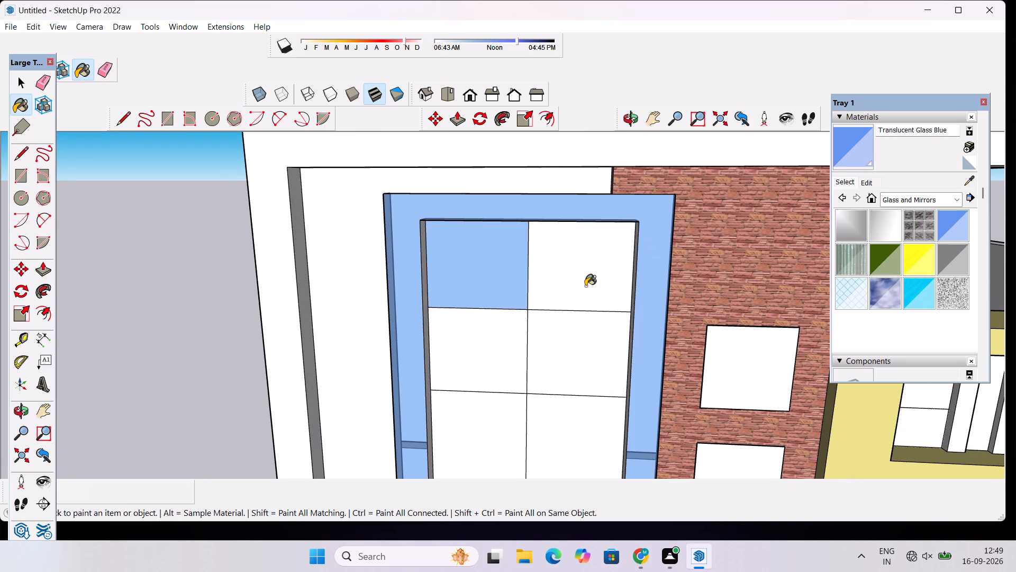
key("ctrl+z")
left_click(576, 289)
left_click(477, 347)
left_click(546, 339)
Paint the remaining lower four panes of the tall front window with Translucent Glass Blue.
scroll(573, 258, "down", 4)
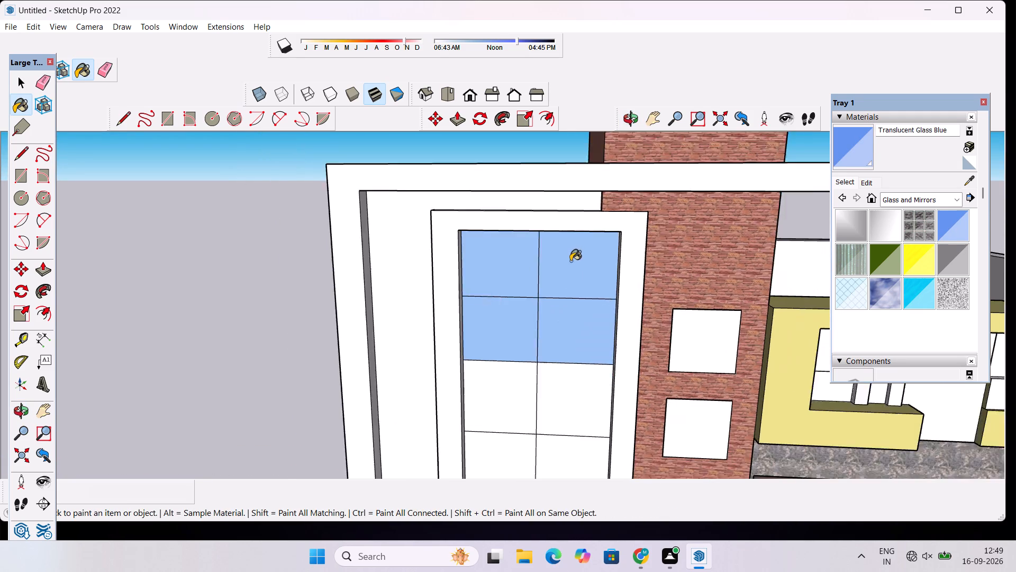
scroll(570, 261, "down", 11)
scroll(560, 335, "up", 3)
left_click(539, 312)
left_click(586, 302)
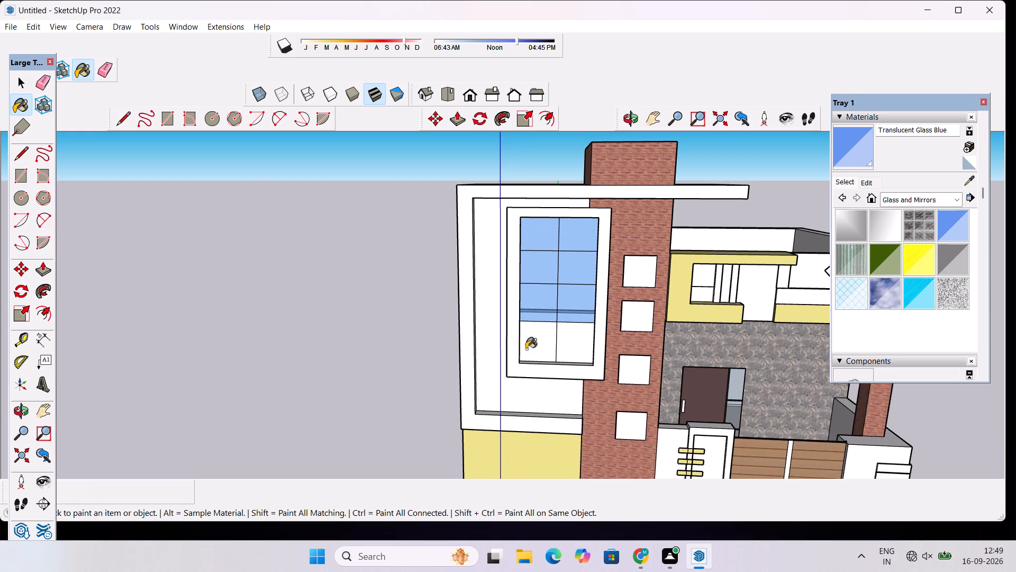
left_click(526, 349)
left_click(587, 342)
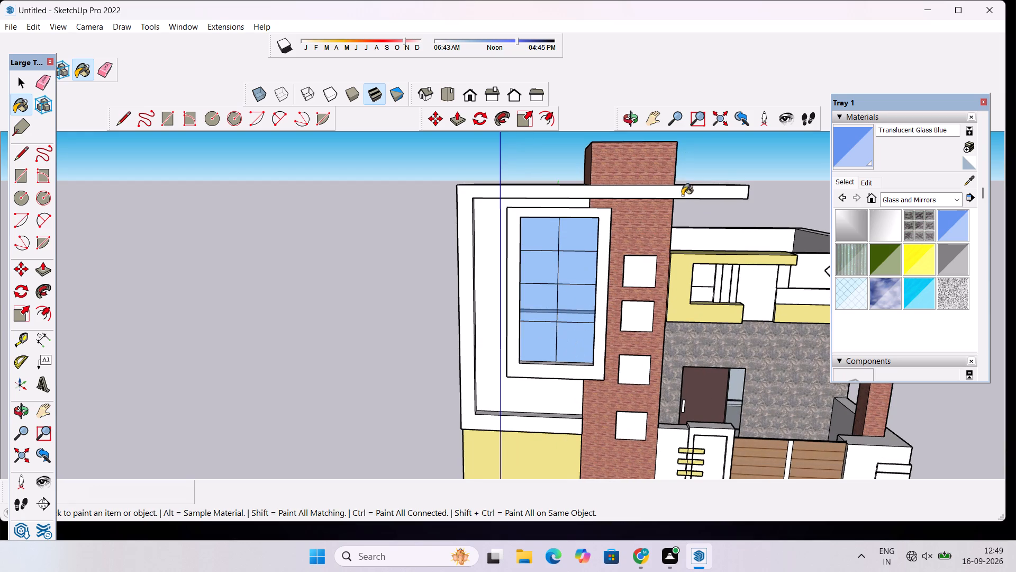
Examine the glazed window and the whole house from both sides and from the front.
left_click(632, 117)
left_click_drag(661, 210, 457, 248)
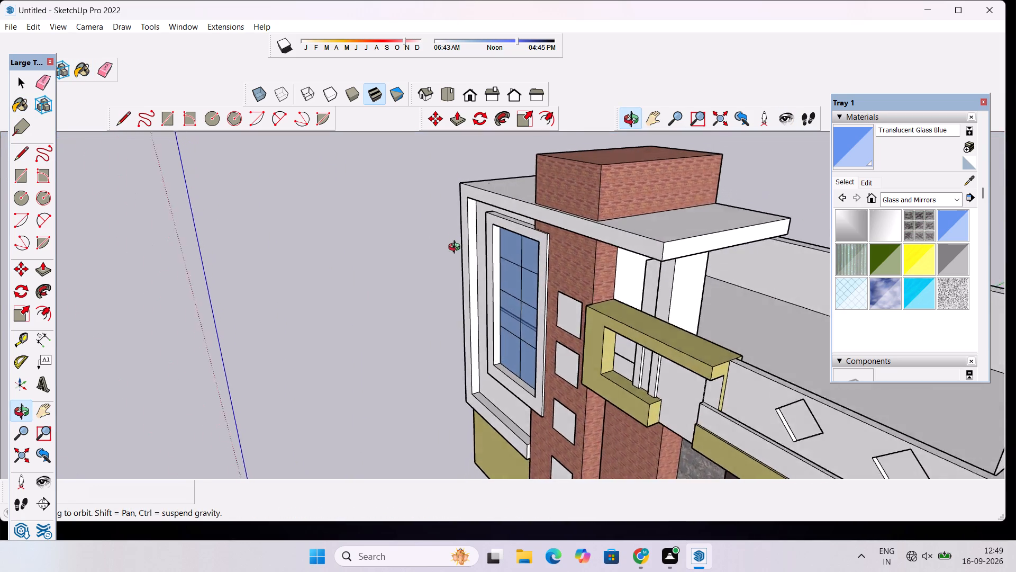
left_click_drag(457, 248, 703, 147)
scroll(695, 164, "down", 5)
left_click_drag(641, 227, 787, 270)
scroll(662, 226, "up", 6)
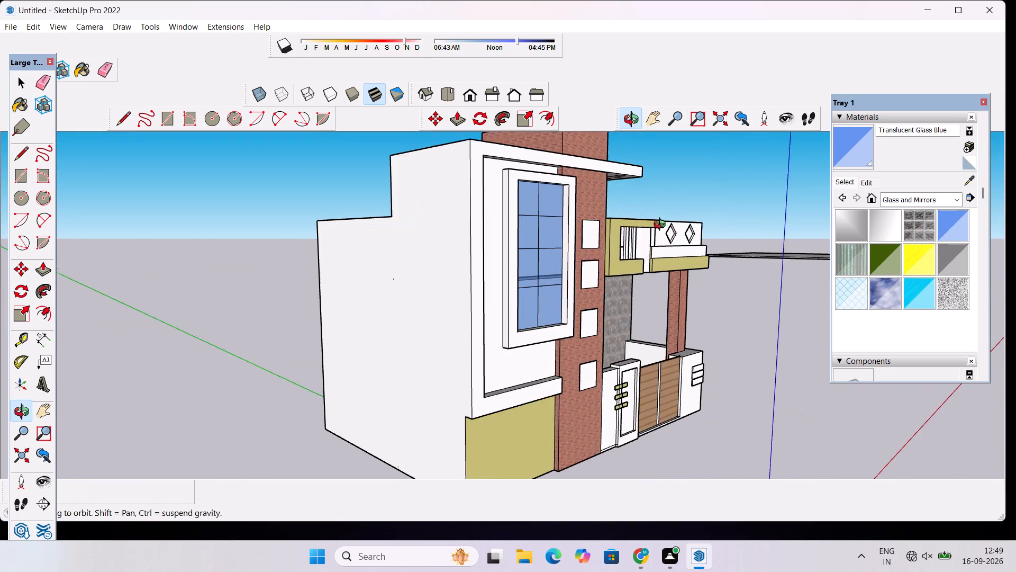
left_click_drag(668, 220, 507, 222)
scroll(505, 221, "down", 5)
left_click_drag(520, 265, 488, 218, "shift")
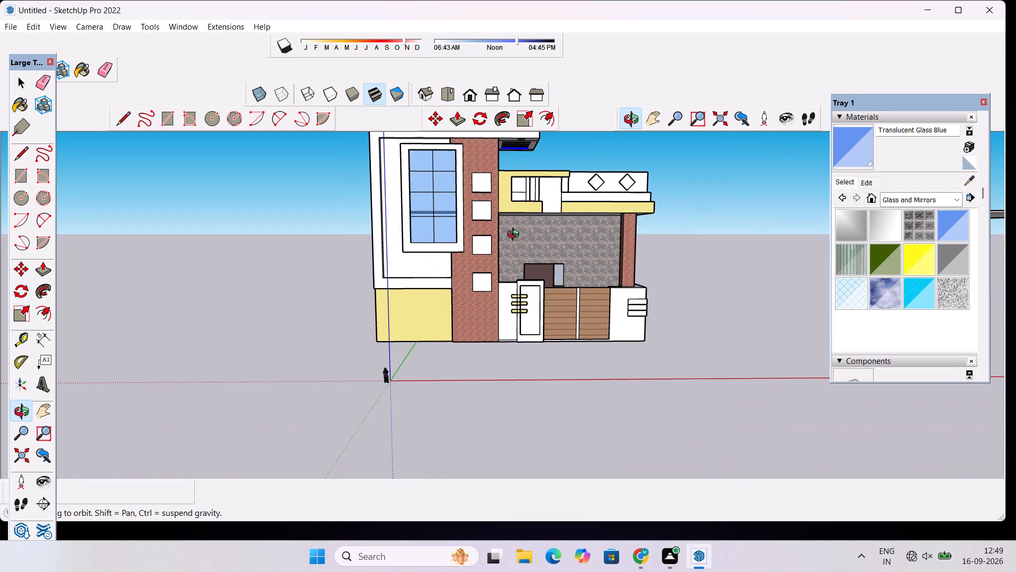
left_click_drag(524, 239, 503, 201, "shift")
scroll(503, 201, "down", 5)
left_click_drag(503, 211, 523, 308, "shift")
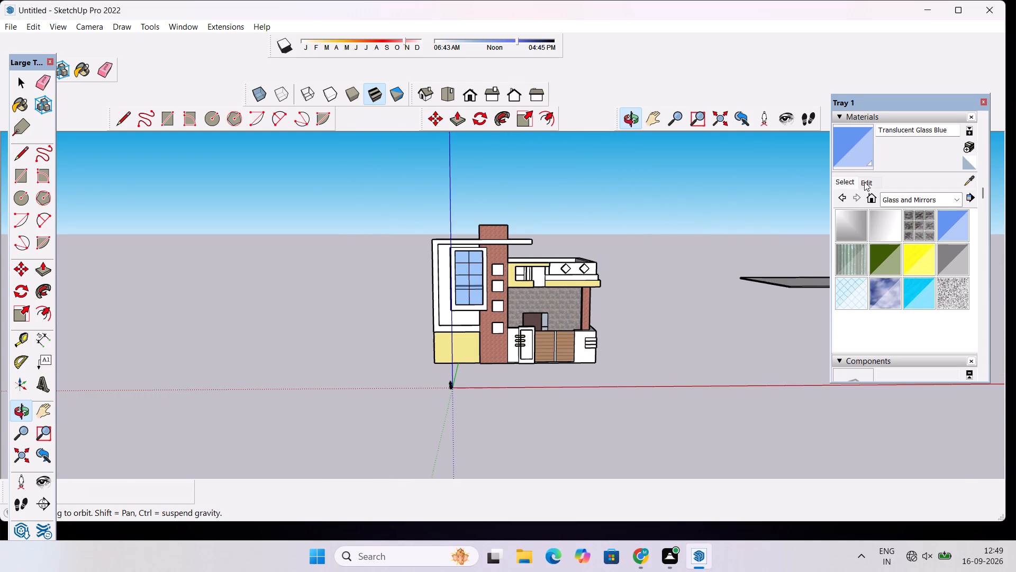
Pick the Asphalt New material from the Asphalt and Concrete collection.
left_click(864, 182)
left_click(841, 184)
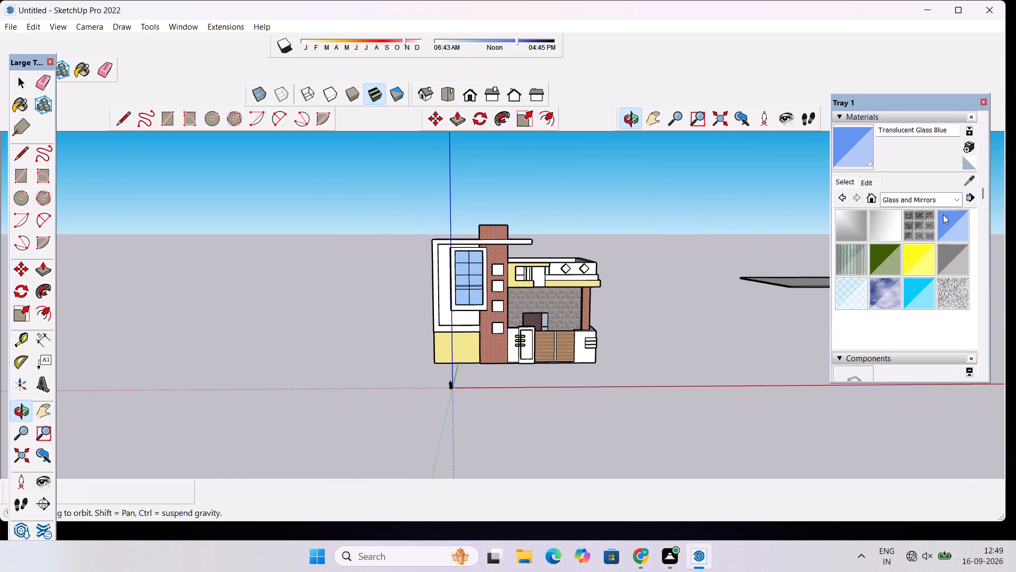
left_click(950, 200)
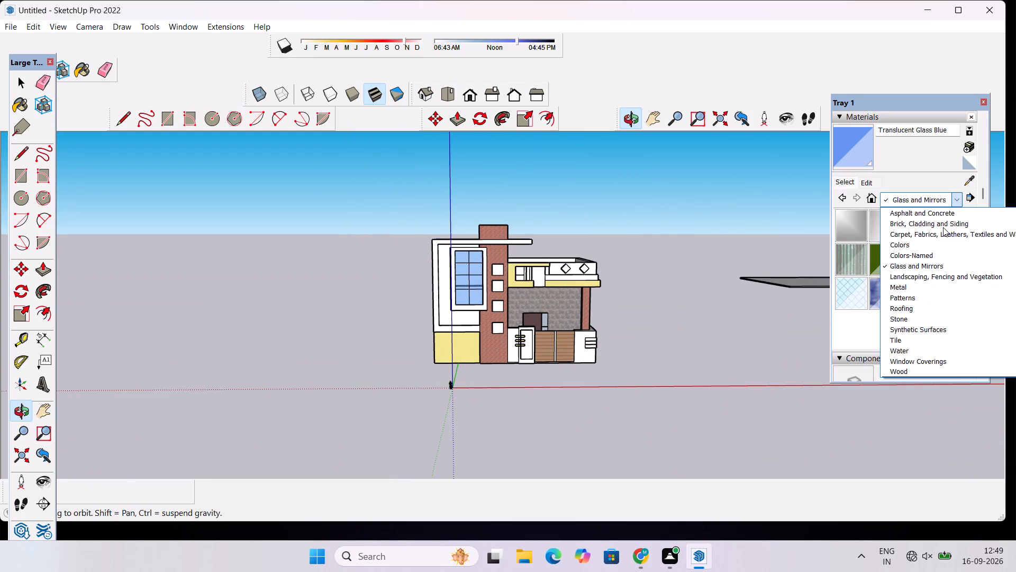
left_click(928, 212)
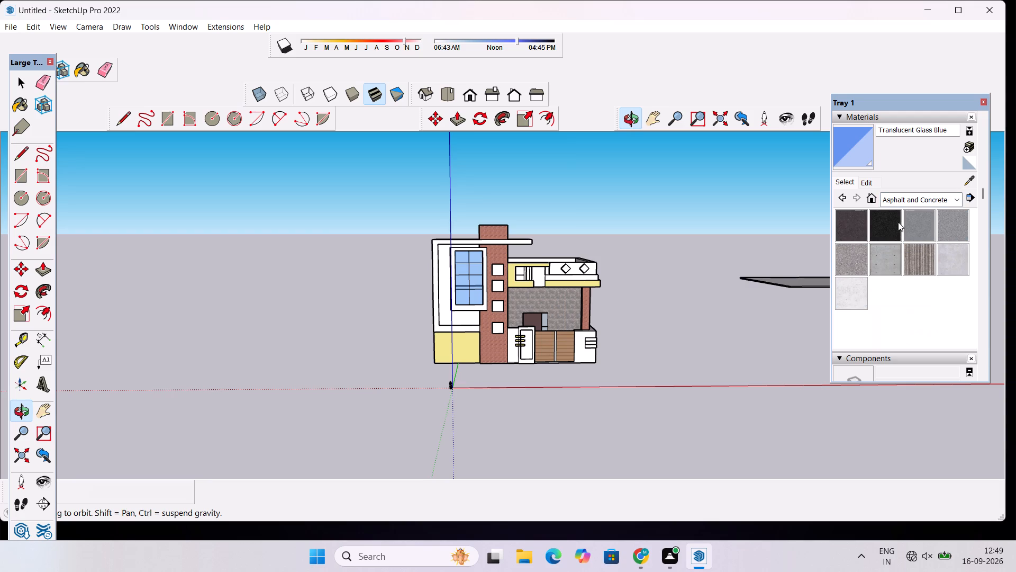
left_click(854, 225)
Examine the front elevation from an angle and inspect the balcony parapet with its diamond-shaped panels.
scroll(469, 244, "up", 4)
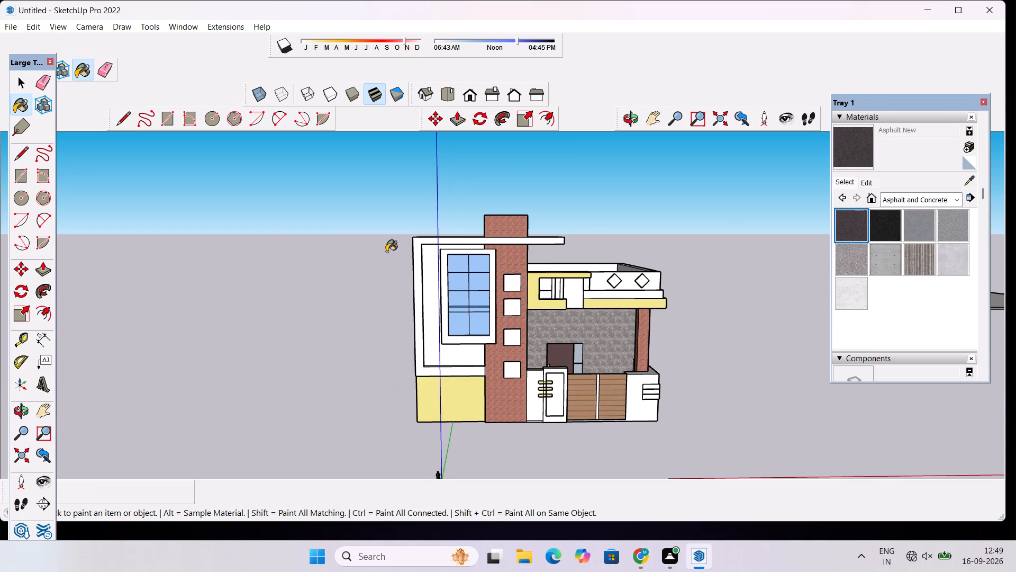
scroll(371, 249, "up", 3)
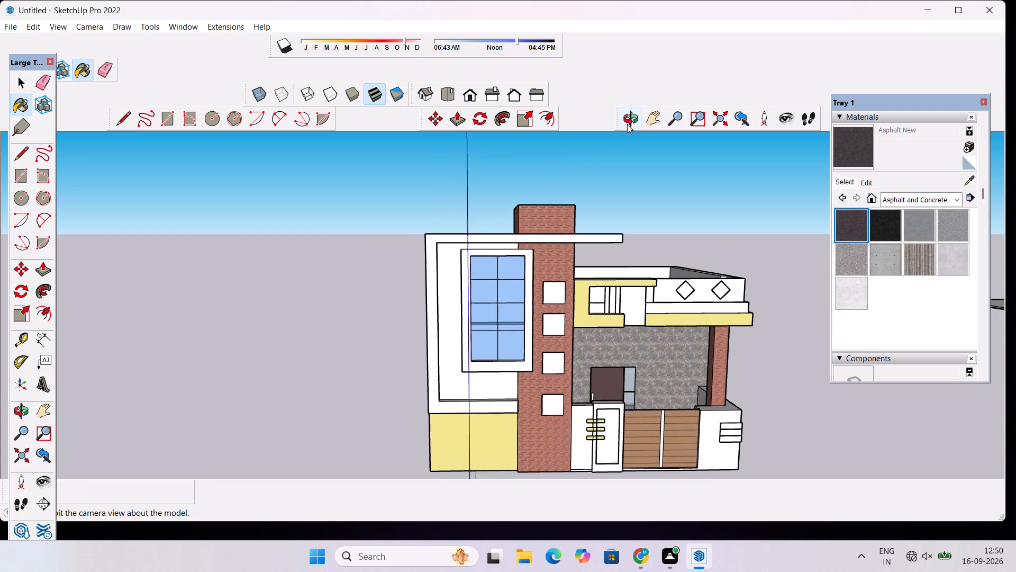
left_click(629, 119)
left_click_drag(623, 260, 478, 256)
scroll(493, 253, "down", 5)
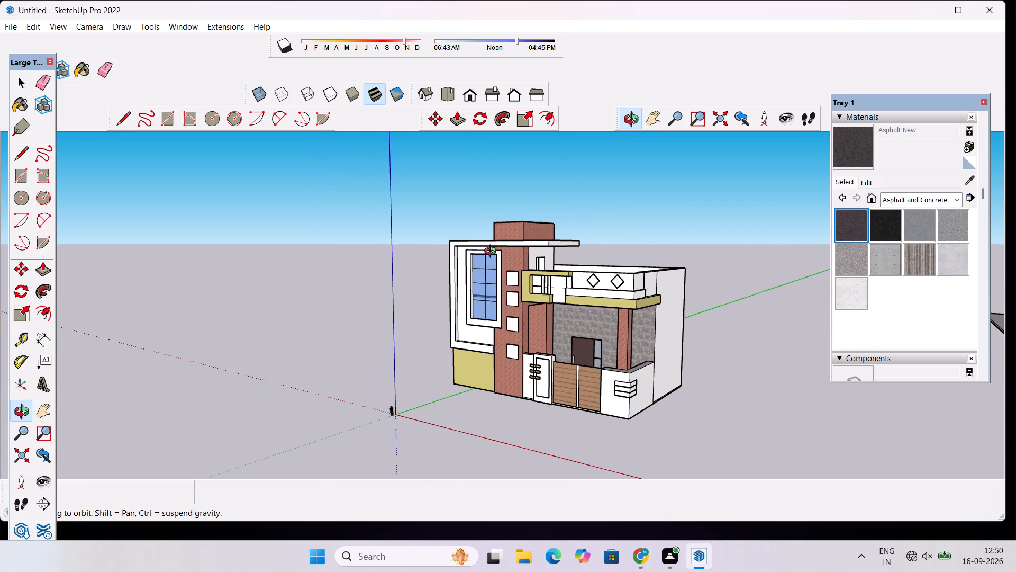
left_click_drag(624, 315, 670, 308)
scroll(618, 278, "up", 9)
left_click_drag(534, 303, 605, 315)
scroll(630, 276, "up", 2)
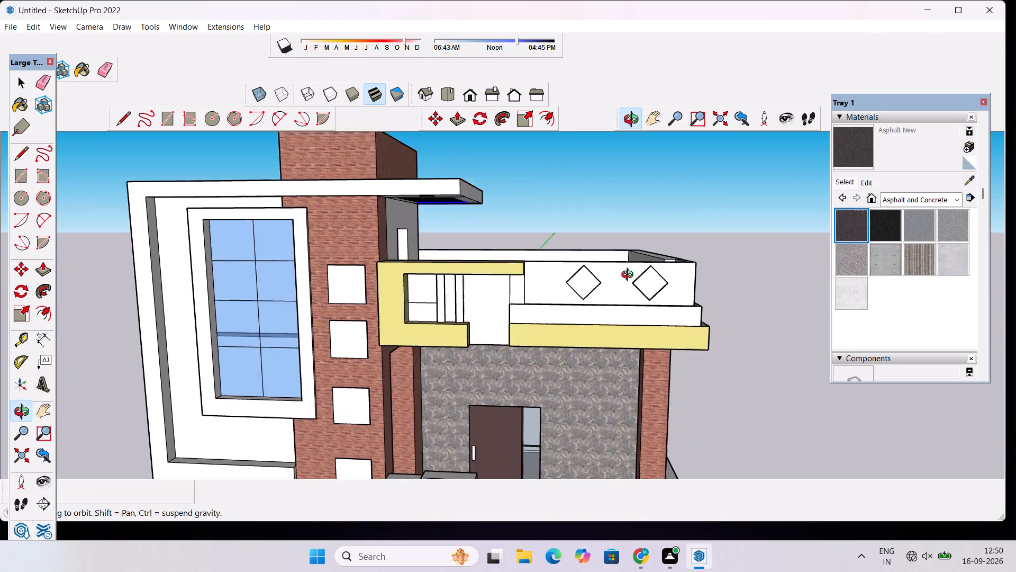
scroll(630, 276, "up", 9)
Paint the front face of the large frame around the tall window with Blacktop Old 01 from Asphalt and Concrete.
left_click(947, 197)
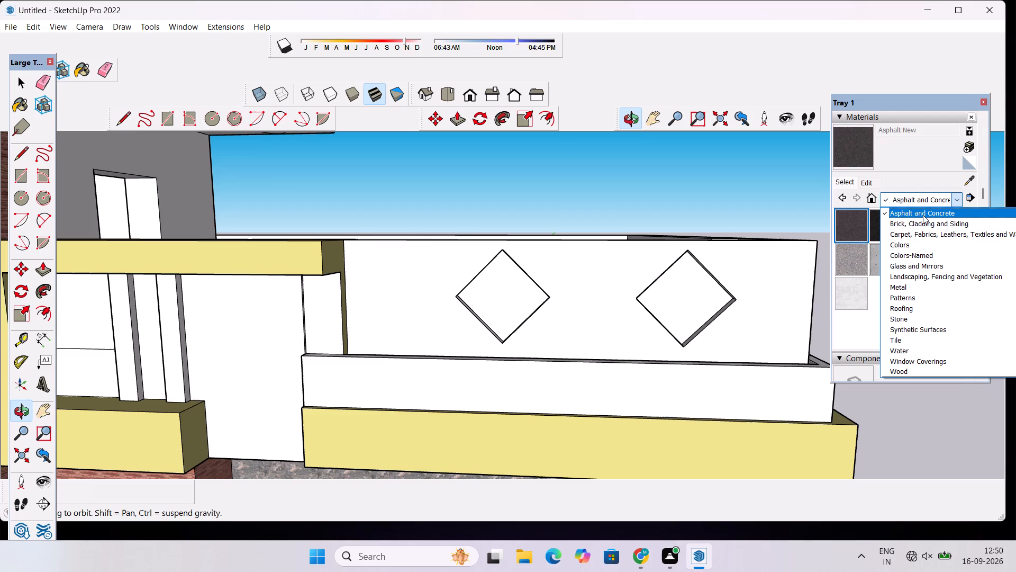
left_click(923, 215)
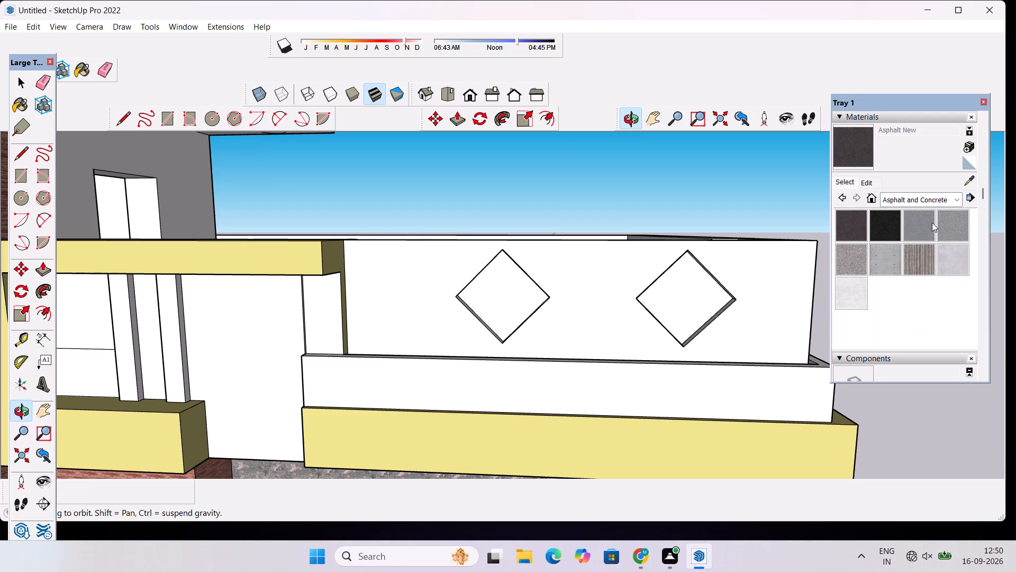
left_click(927, 224)
scroll(839, 225, "down", 9)
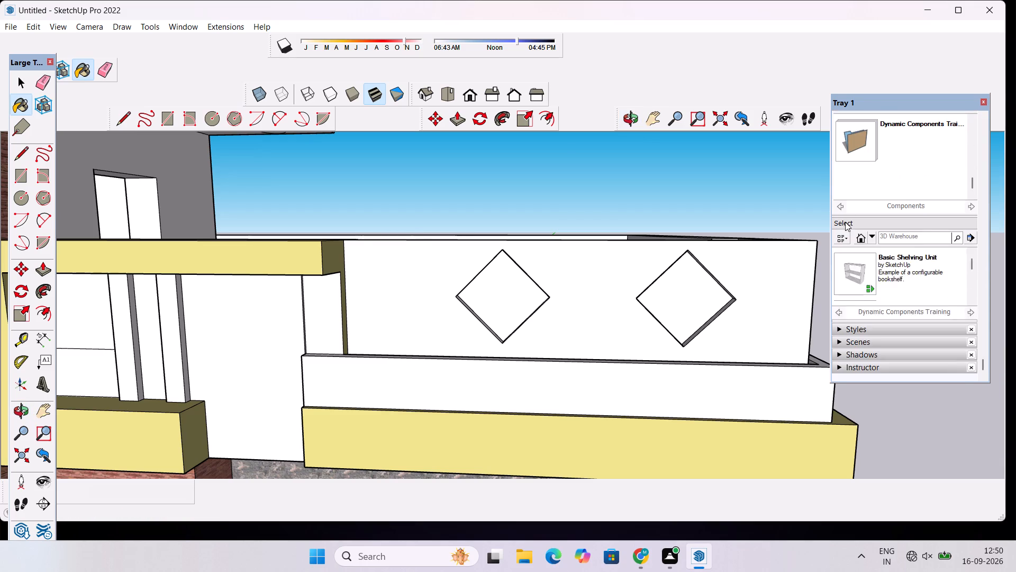
scroll(880, 239, "up", 5)
scroll(892, 183, "up", 2)
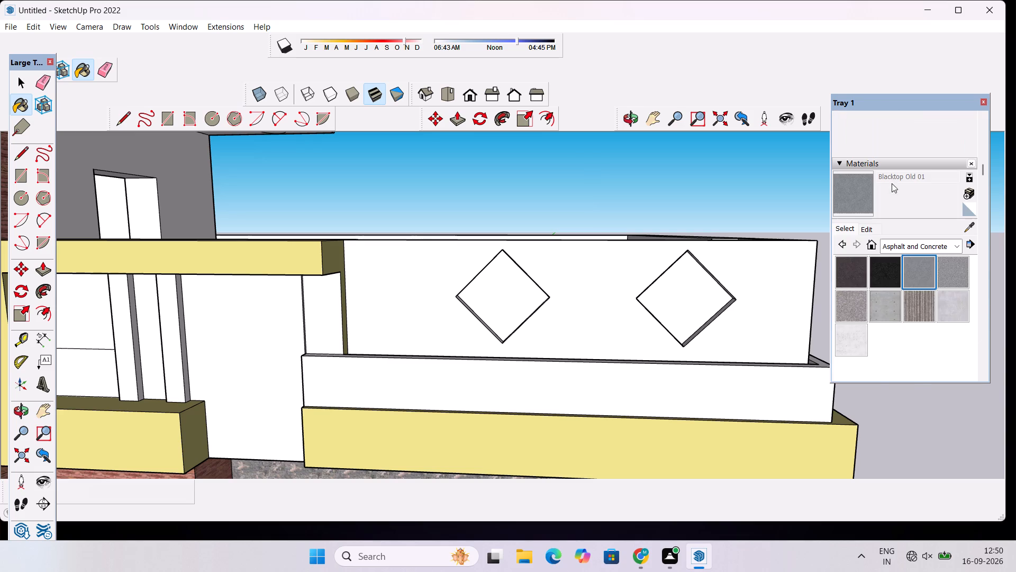
left_click(912, 272)
scroll(565, 233, "down", 11)
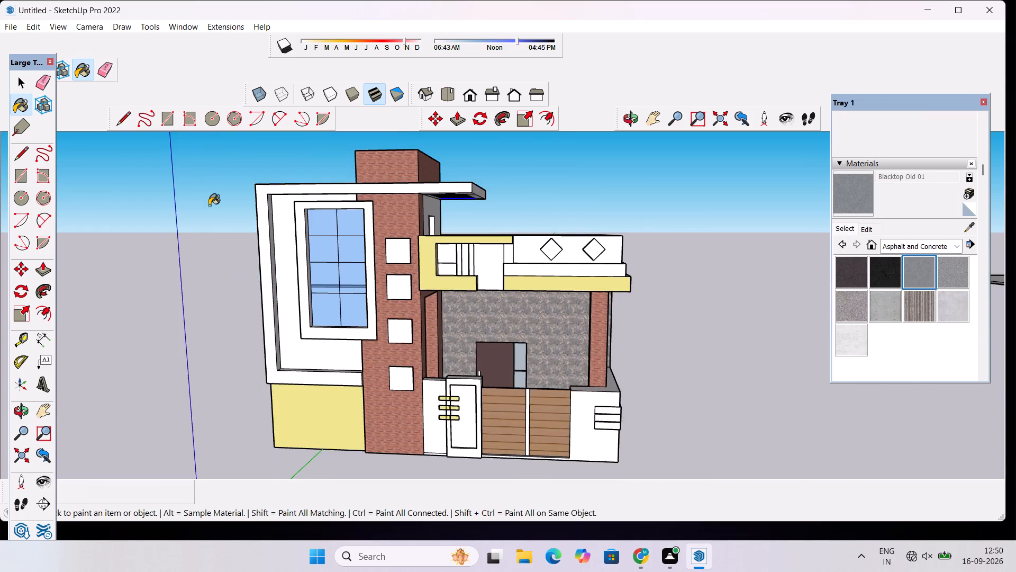
scroll(201, 198, "up", 10)
left_click(350, 218)
scroll(368, 194, "down", 6)
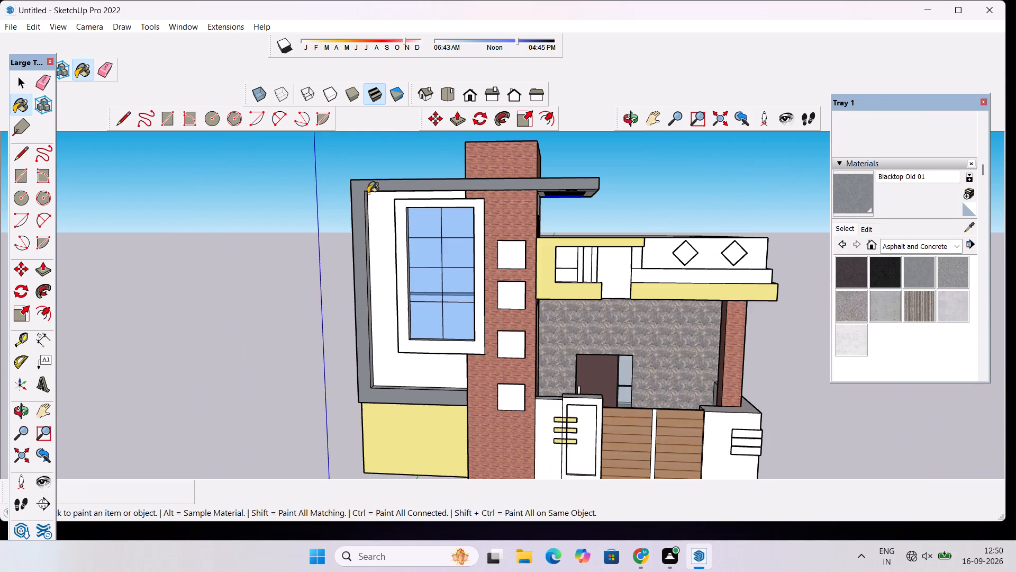
Paint the large frame's inner vertical side and the underside of its top with Blacktop Old 01.
left_click(631, 121)
left_click_drag(596, 241, 424, 166)
scroll(409, 220, "up", 6)
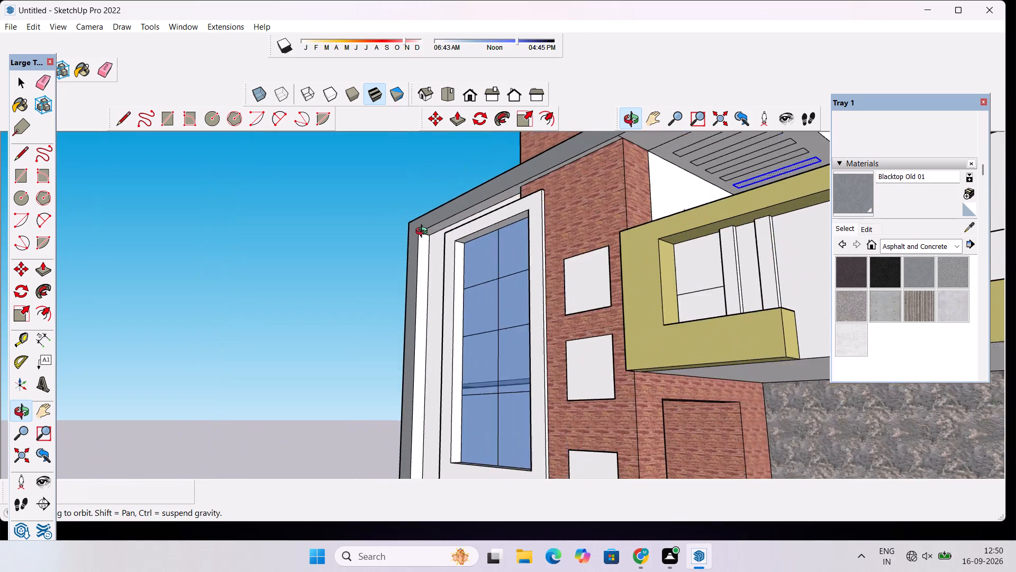
scroll(424, 233, "up", 2)
left_click_drag(448, 237, 422, 254)
left_click(841, 198)
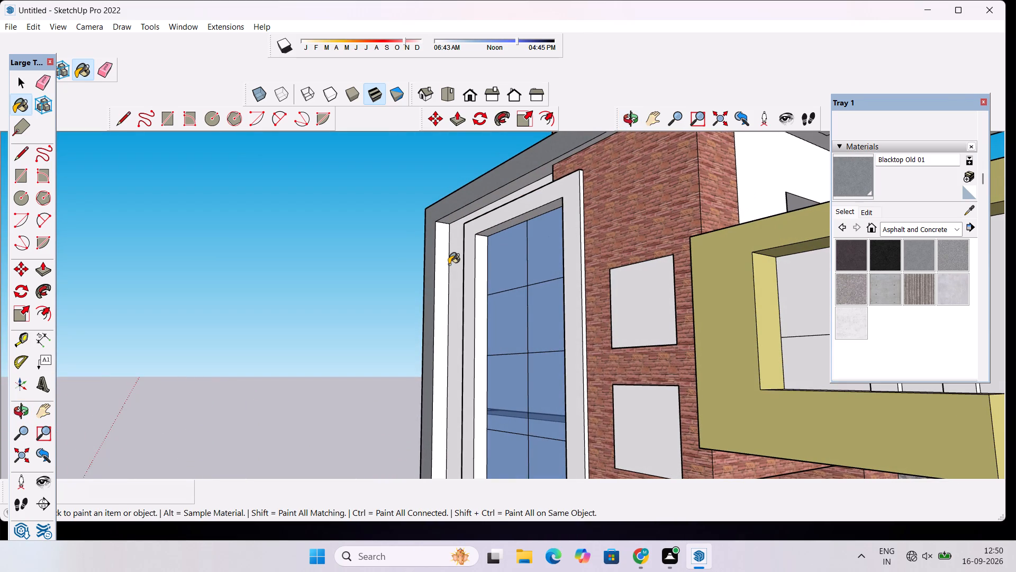
left_click(441, 257)
scroll(451, 218, "up", 10)
left_click(460, 210)
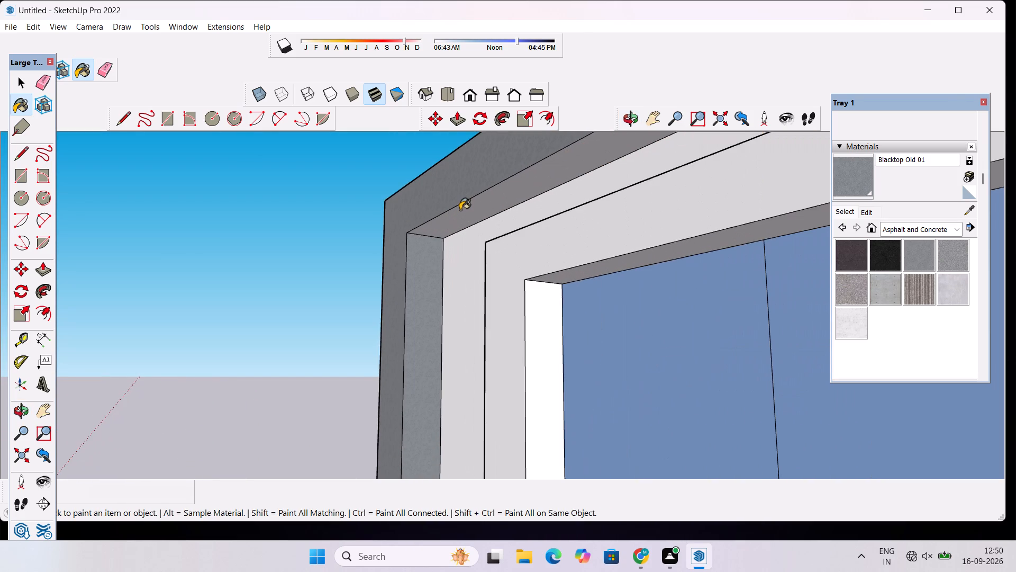
scroll(460, 210, "down", 15)
Paint the end face and upper face of the large frame's bottom bar, plus its inner side, with Blacktop Old 01.
left_click(630, 119)
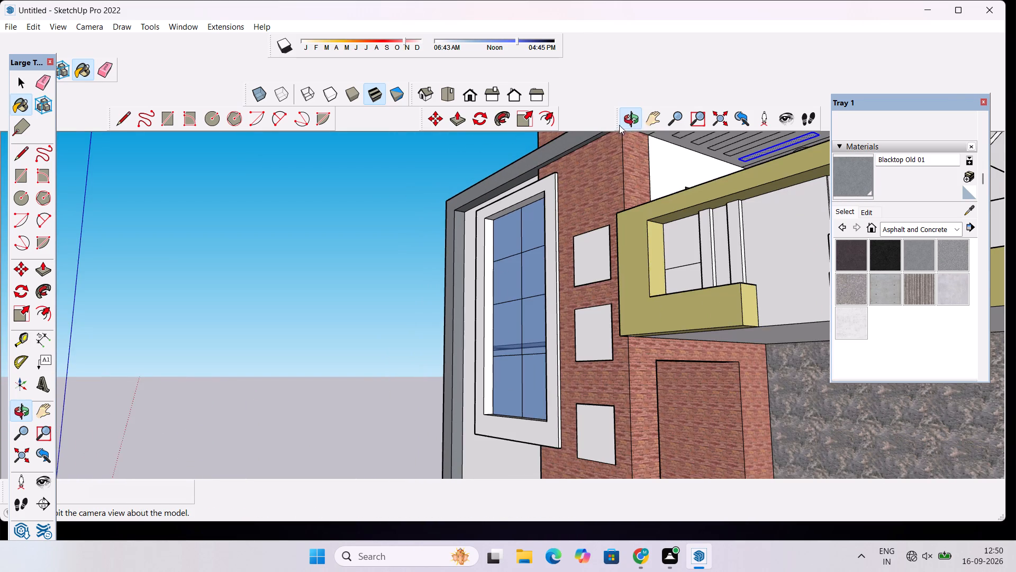
left_click_drag(453, 234, 746, 263)
scroll(715, 257, "down", 11)
left_click_drag(579, 295, 631, 333)
left_click_drag(661, 316, 516, 332)
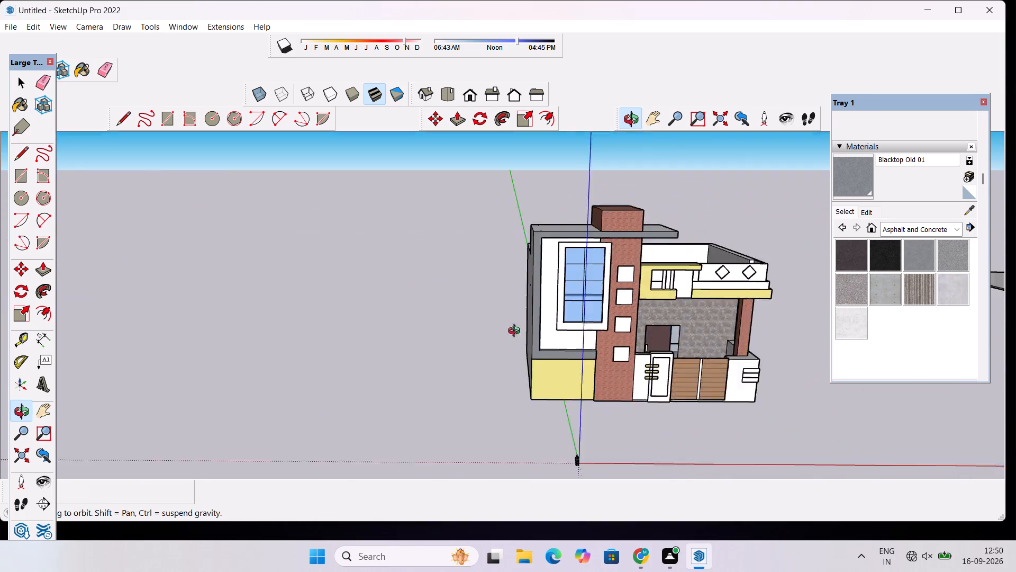
left_click_drag(516, 332, 404, 379)
left_click_drag(572, 410, 483, 342)
scroll(520, 408, "up", 11)
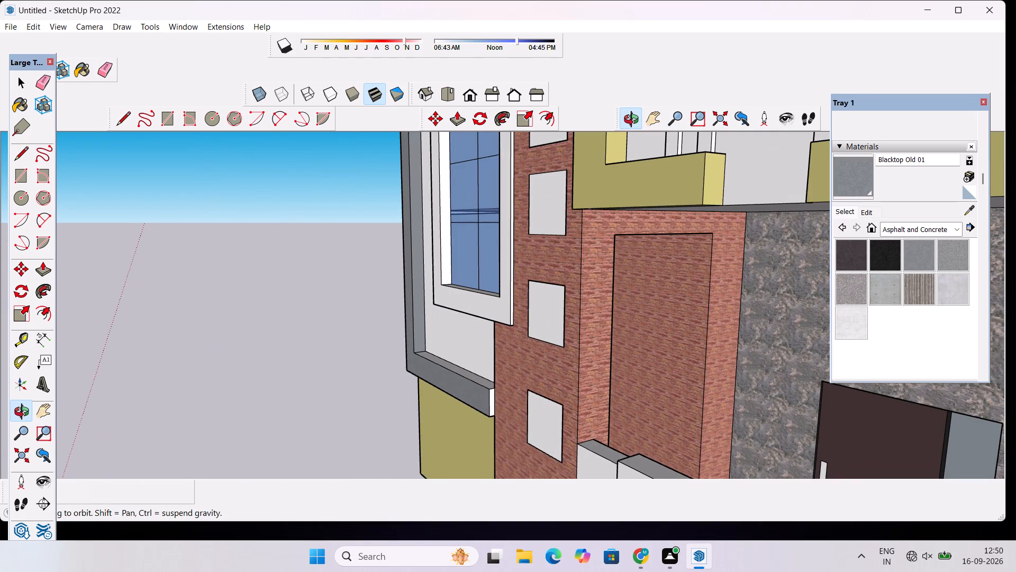
left_click(863, 172)
scroll(493, 292, "up", 2)
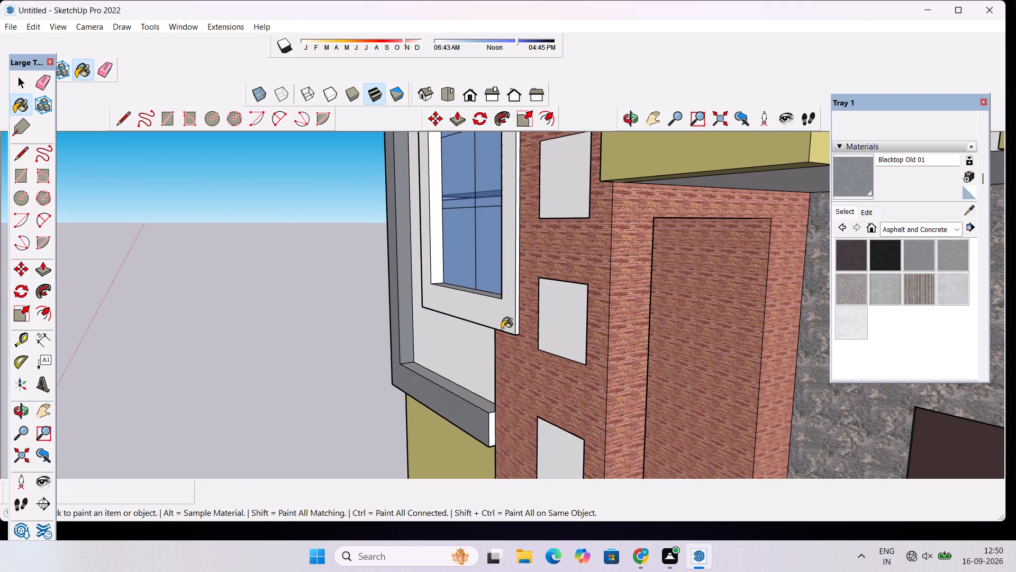
scroll(507, 289, "down", 5)
scroll(497, 394, "up", 11)
left_click(497, 345)
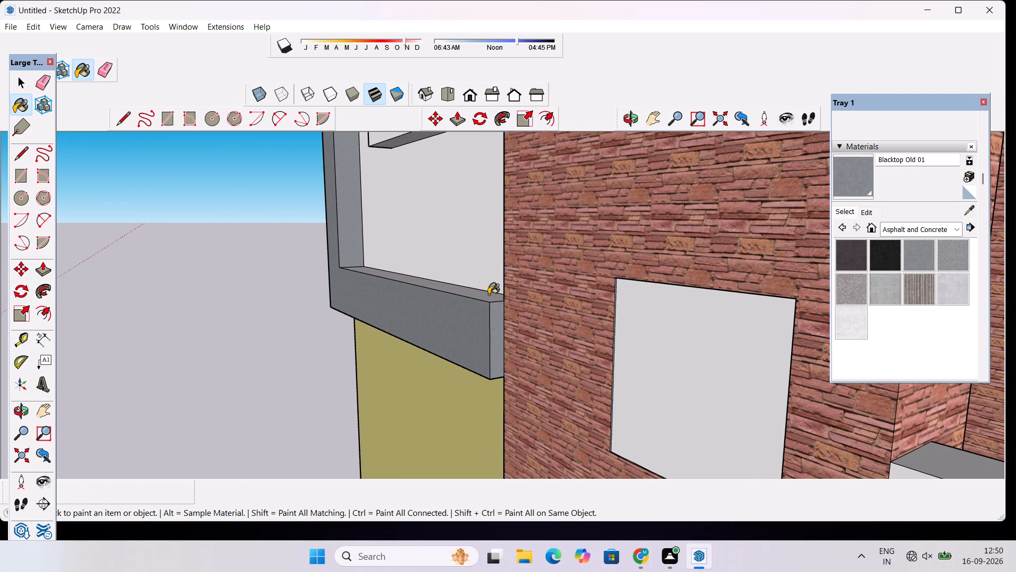
left_click(482, 293)
left_click(353, 226)
Examine the painted frame and roof overhang from the side, and the whole front elevation.
scroll(456, 281, "down", 9)
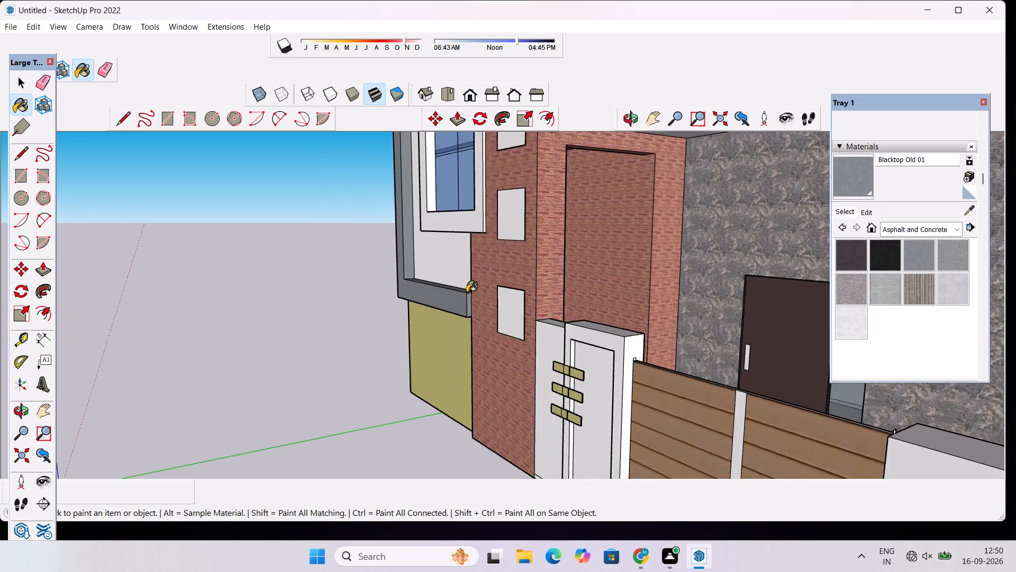
scroll(467, 292, "down", 13)
scroll(451, 170, "up", 10)
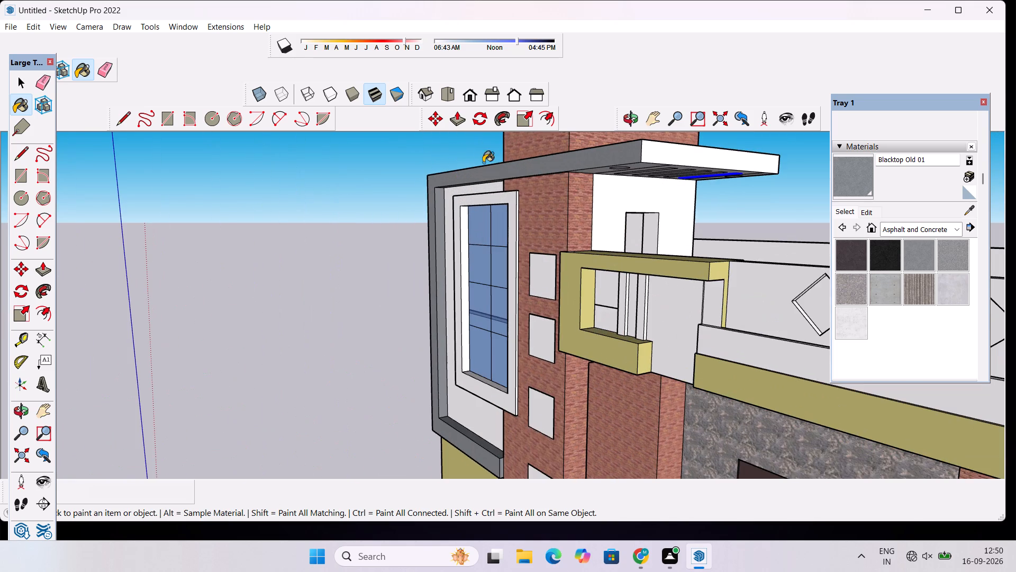
left_click(628, 122)
left_click_drag(468, 197, 614, 182)
scroll(612, 181, "down", 5)
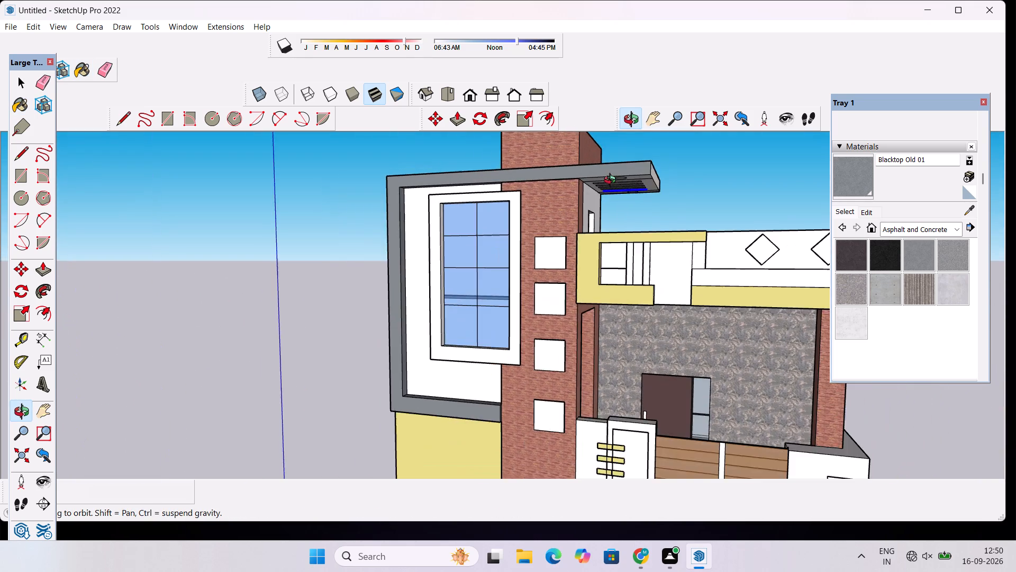
left_click_drag(546, 237, 621, 235)
scroll(528, 215, "down", 4)
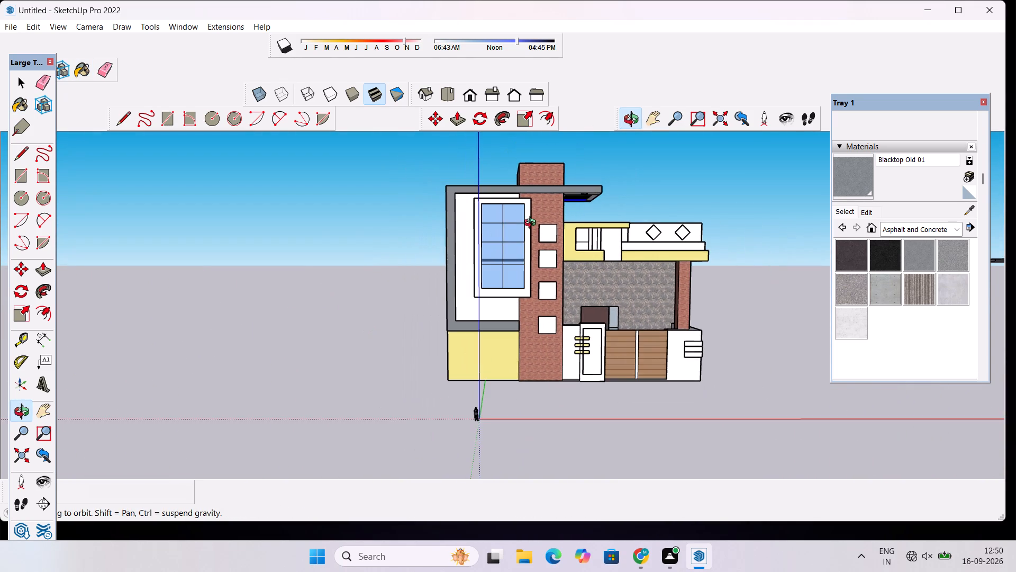
scroll(673, 227, "up", 8)
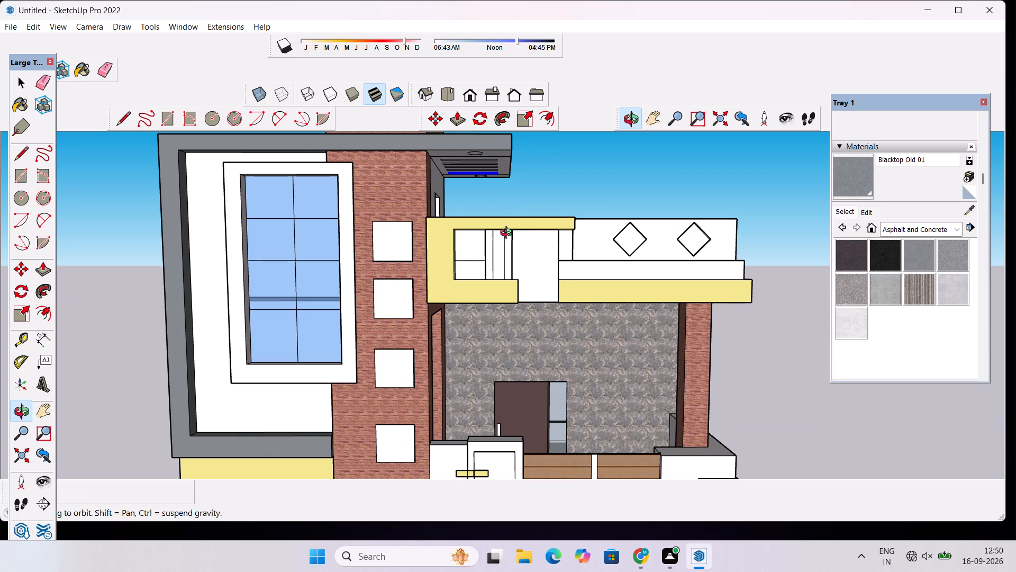
scroll(425, 242, "down", 3)
scroll(482, 279, "down", 2)
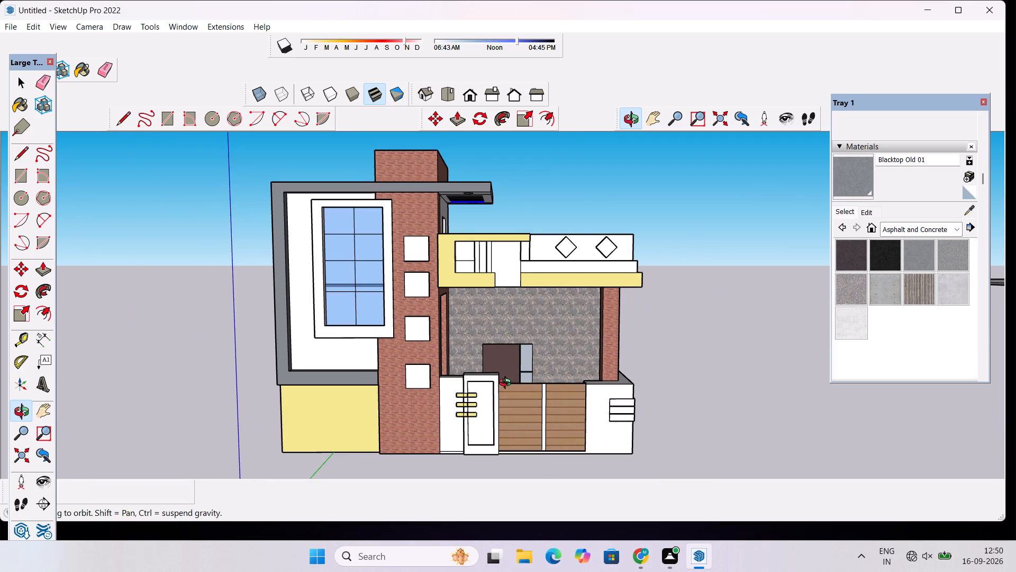
scroll(471, 265, "down", 5)
Paint the front border of the gate pillar around its recessed panel with Blacktop Old 01.
scroll(466, 400, "up", 4)
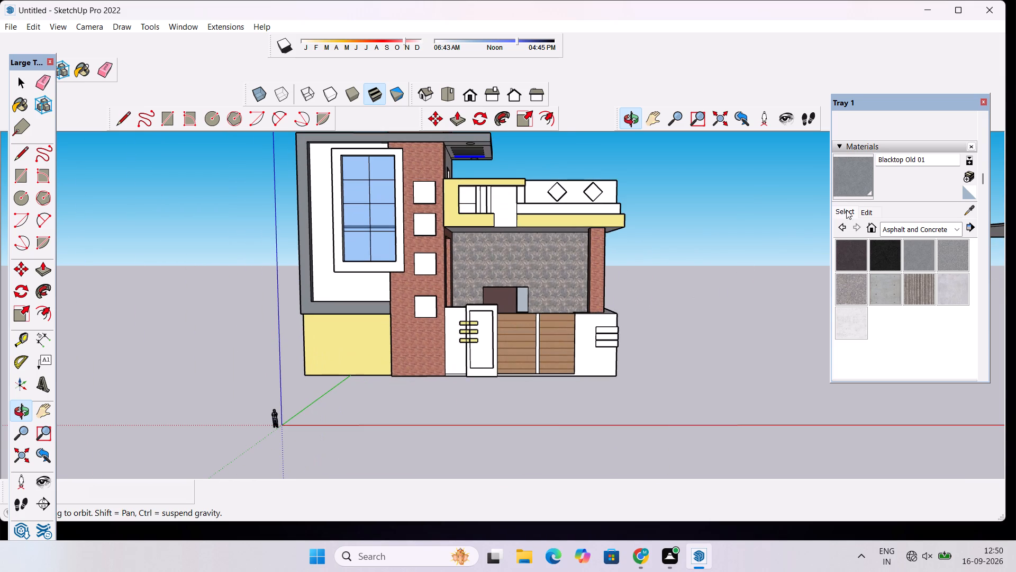
left_click(860, 180)
scroll(477, 322, "up", 10)
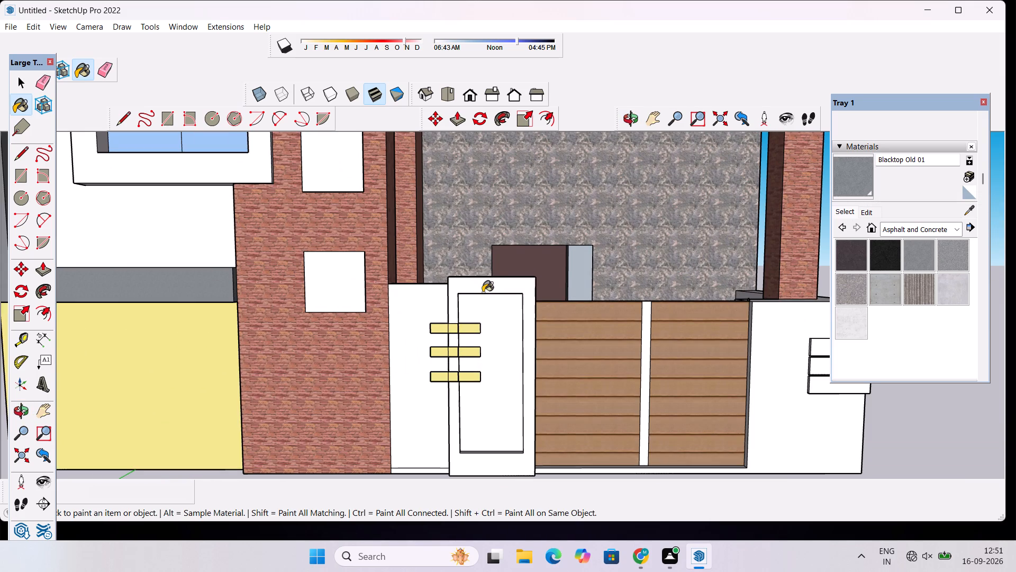
left_click(487, 284)
scroll(313, 269, "down", 10)
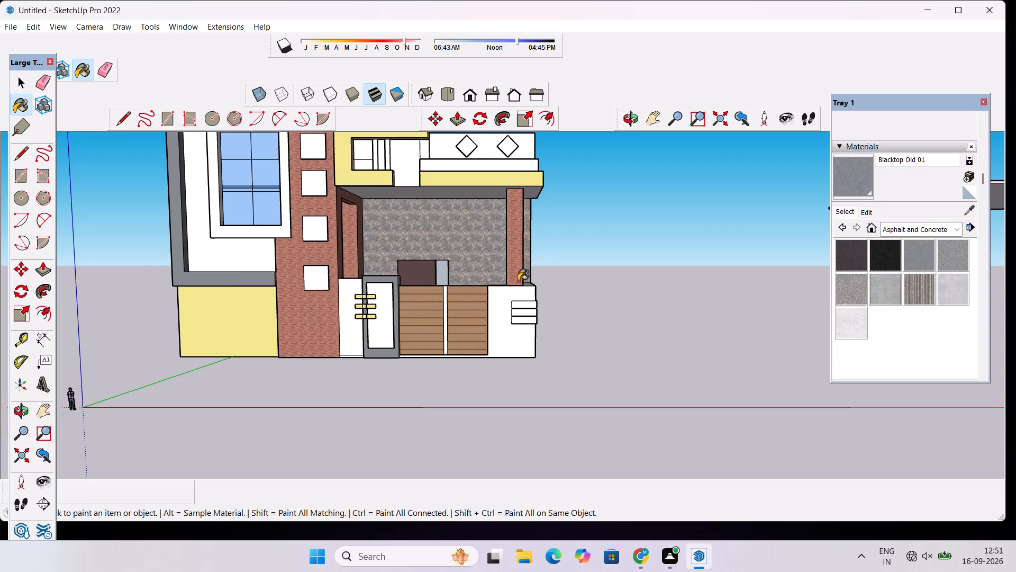
Paint the three horizontal bands on the boundary wall beyond the wooden gate with Blacktop Old 01.
scroll(523, 288, "up", 11)
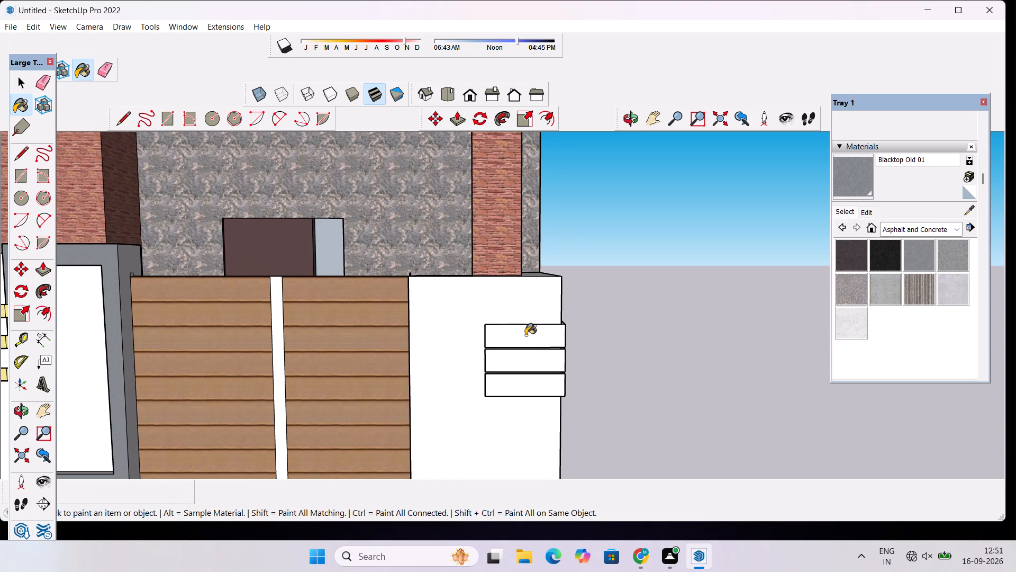
left_click(527, 335)
left_click(534, 361)
left_click(534, 381)
scroll(176, 258, "down", 7)
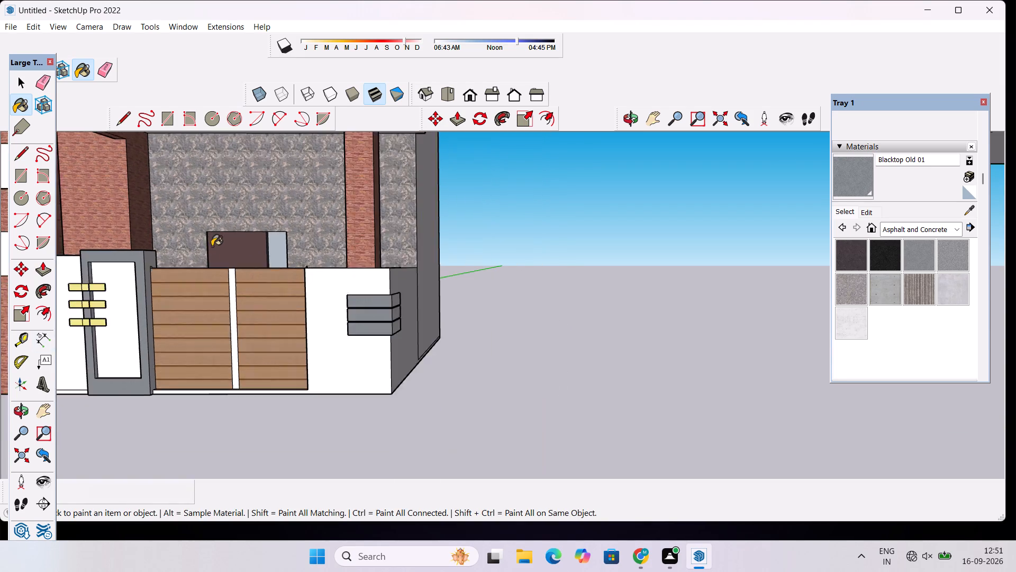
scroll(212, 246, "down", 3)
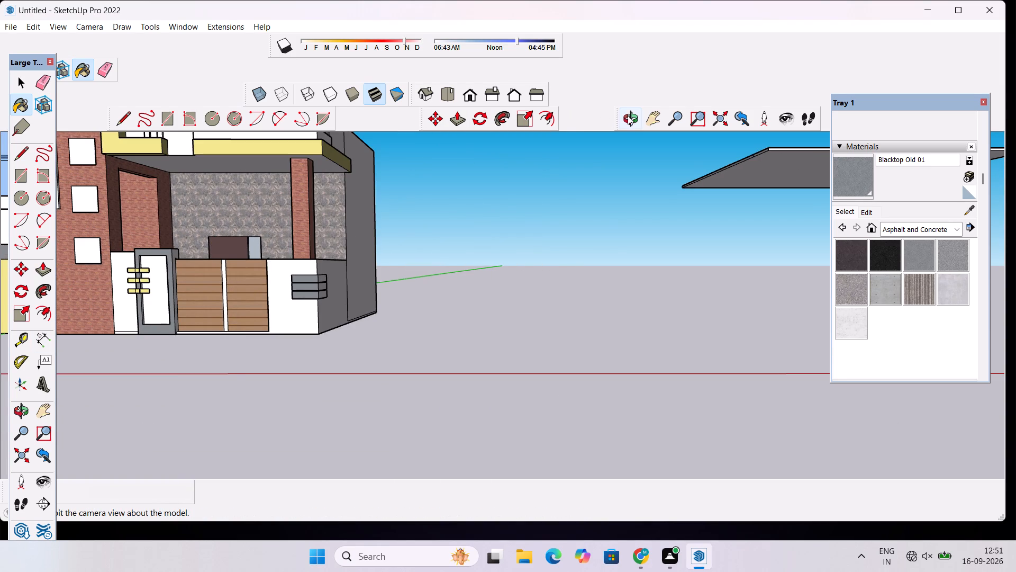
Paint the gate pillar's top face and its side faces toward the brick tower with Blacktop Old 01.
left_click(630, 115)
left_click_drag(254, 234, 475, 245, "shift")
left_click_drag(423, 297, 436, 247)
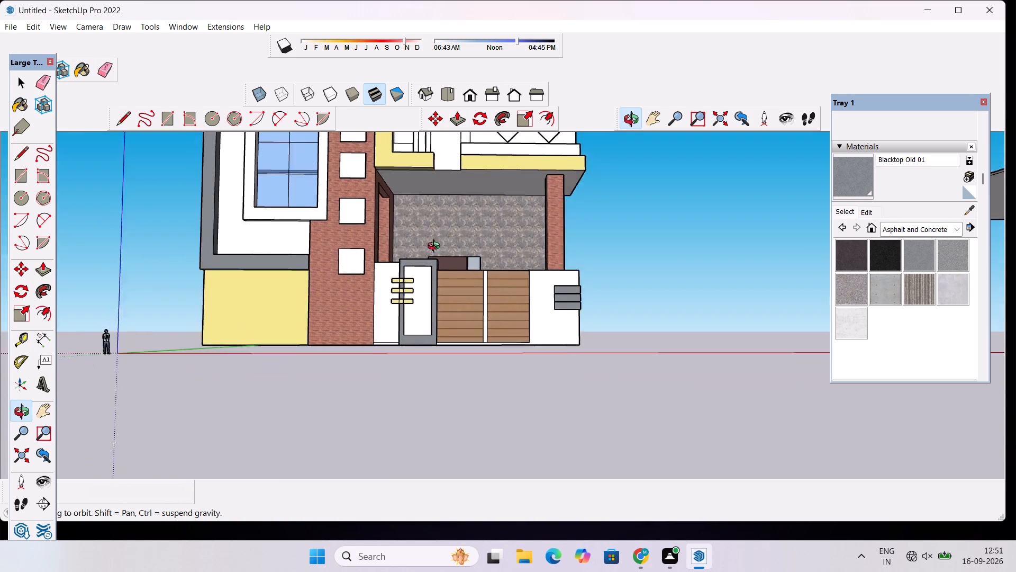
left_click_drag(436, 247, 453, 184)
scroll(408, 255, "up", 5)
left_click_drag(405, 271, 515, 420)
scroll(413, 338, "up", 6)
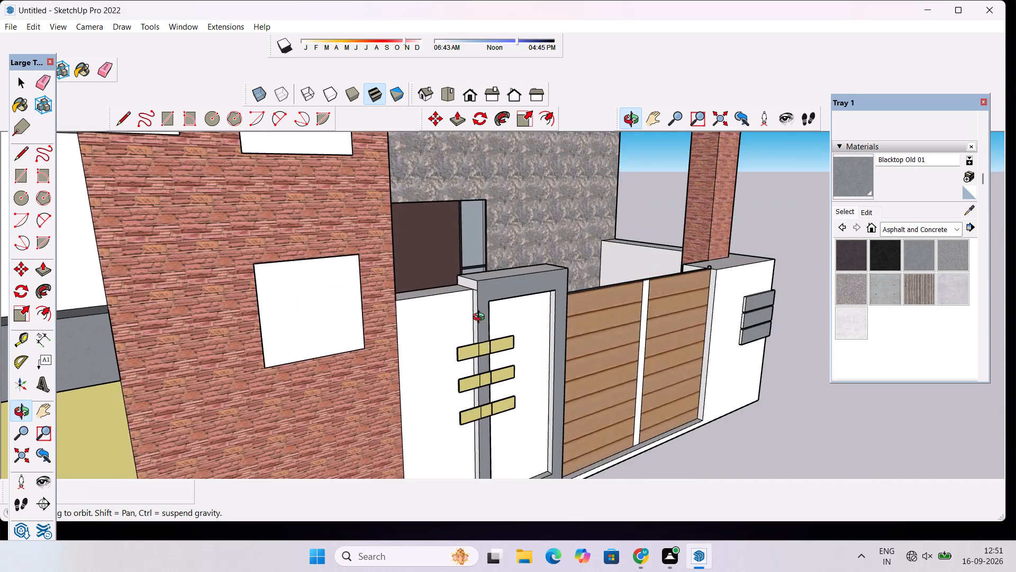
left_click_drag(481, 318, 501, 369)
left_click(851, 182)
scroll(533, 302, "up", 3)
left_click(533, 302)
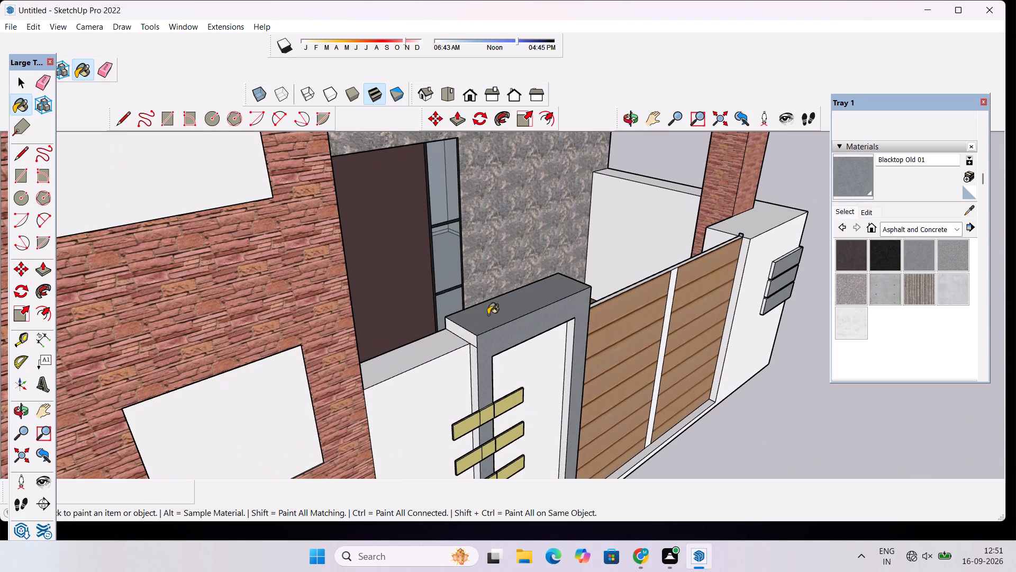
left_click(464, 333)
left_click(472, 353)
scroll(440, 257, "down", 5)
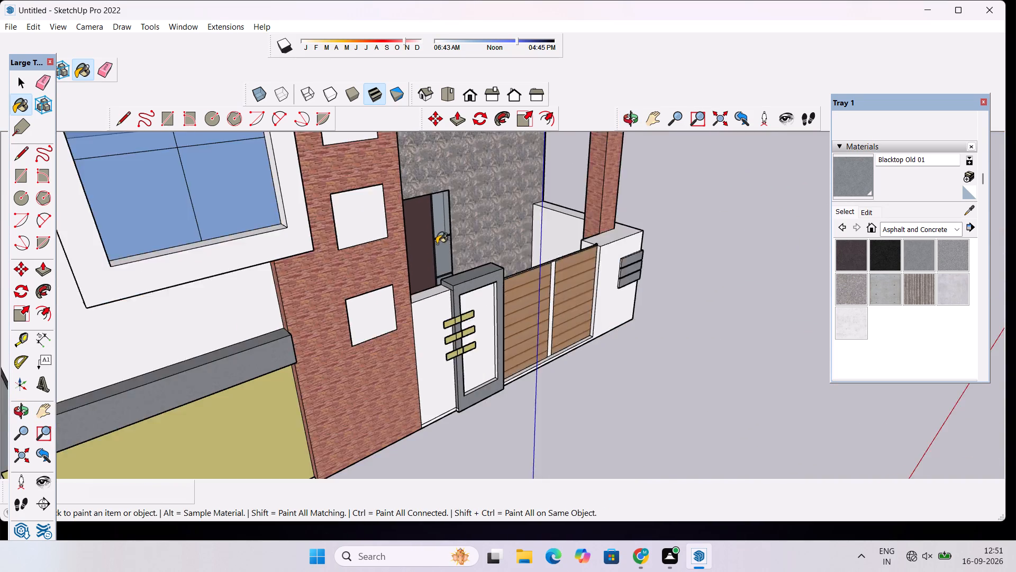
Paint the gate pillar's small side face at ground level and the recessed panel's bottom and inner side edges with Blacktop Old 01.
scroll(437, 244, "down", 6)
scroll(476, 405, "up", 6)
scroll(425, 306, "up", 17)
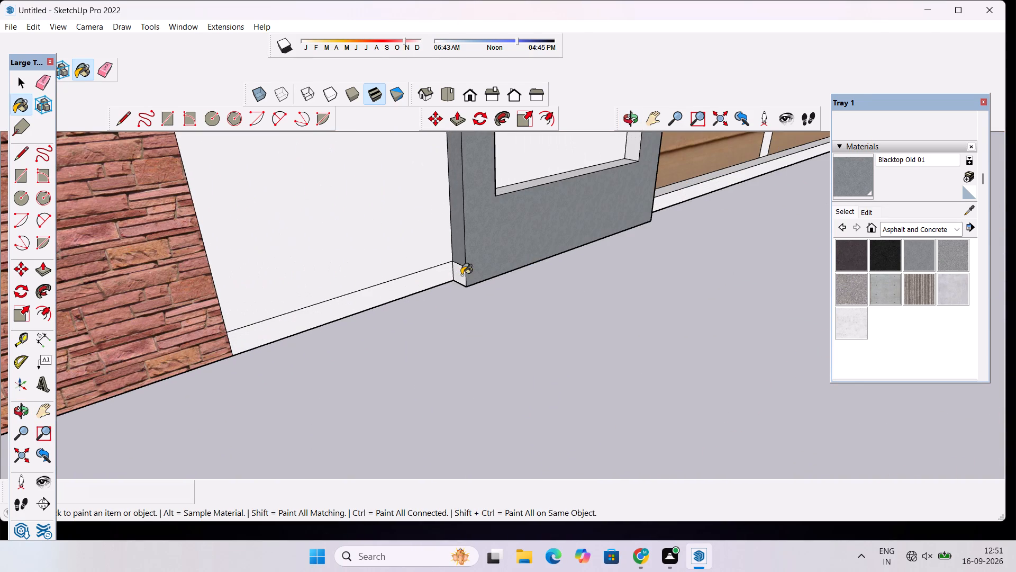
left_click(461, 275)
left_click(528, 184)
scroll(476, 245, "down", 13)
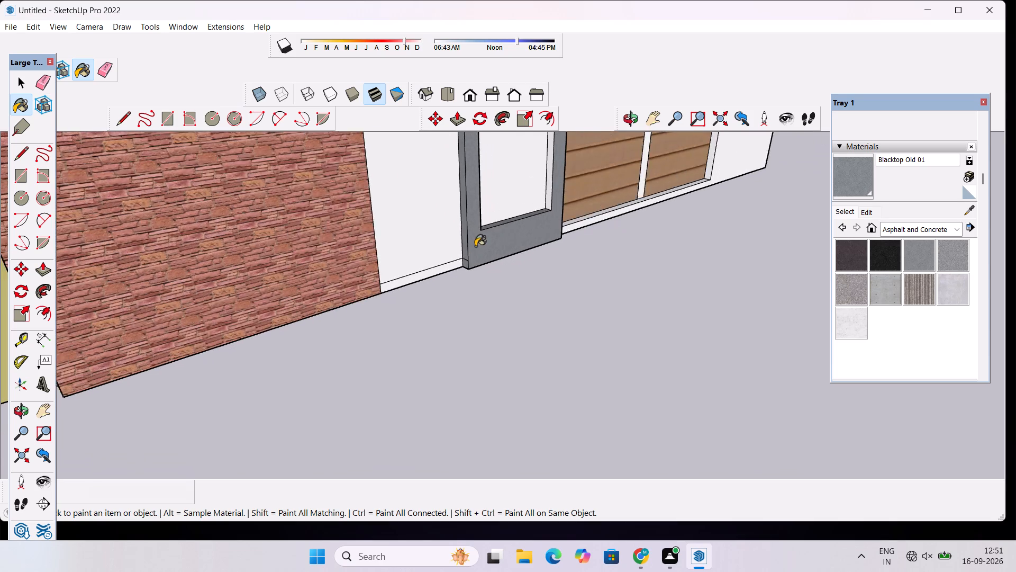
scroll(475, 246, "down", 3)
scroll(509, 168, "up", 4)
left_click(522, 191)
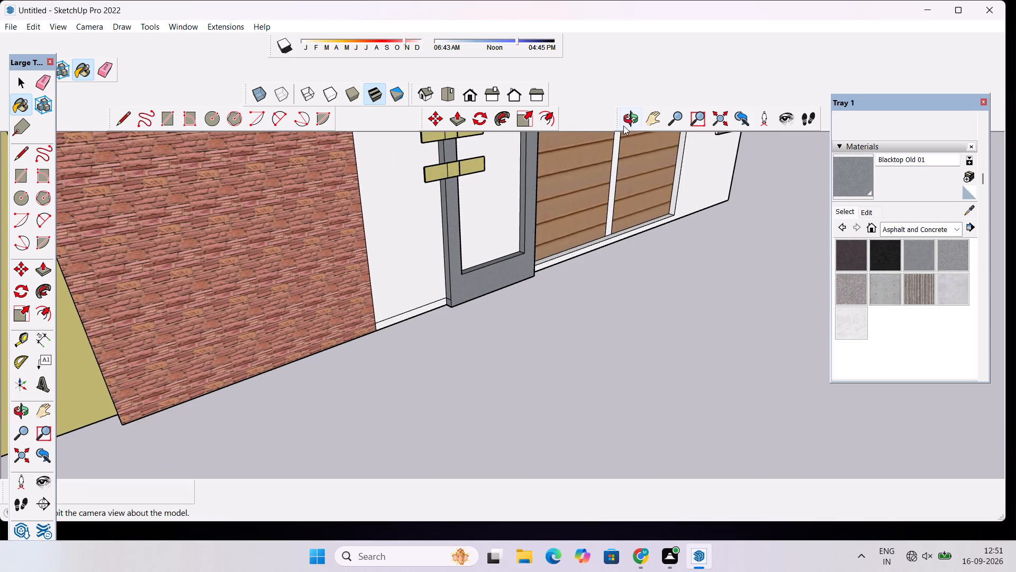
Paint the recessed panel's remaining inner side edge, beside the khaki bars on the gate pillar, with Blacktop Old 01.
left_click(632, 121)
left_click_drag(629, 157, 305, 197)
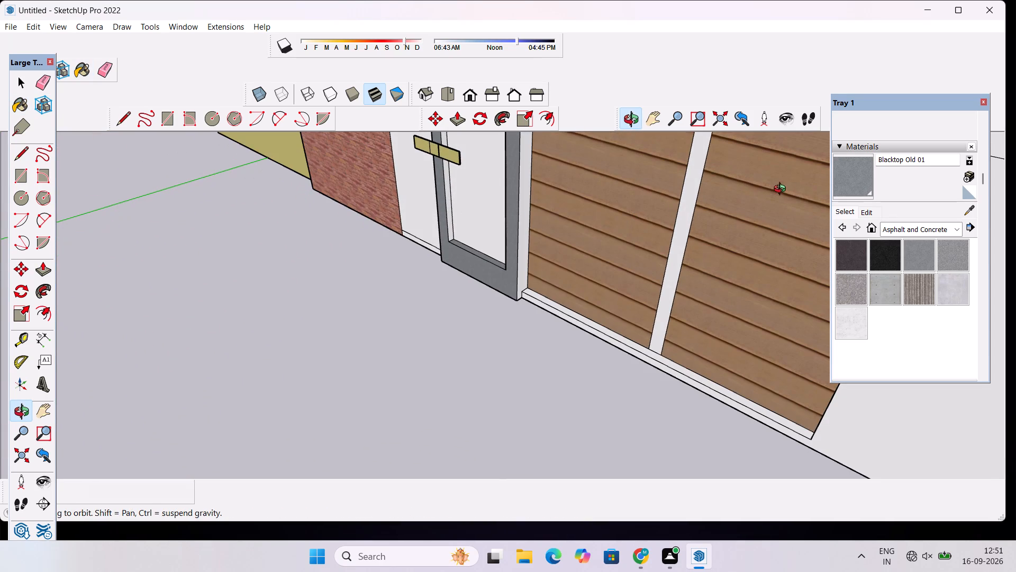
left_click(842, 179)
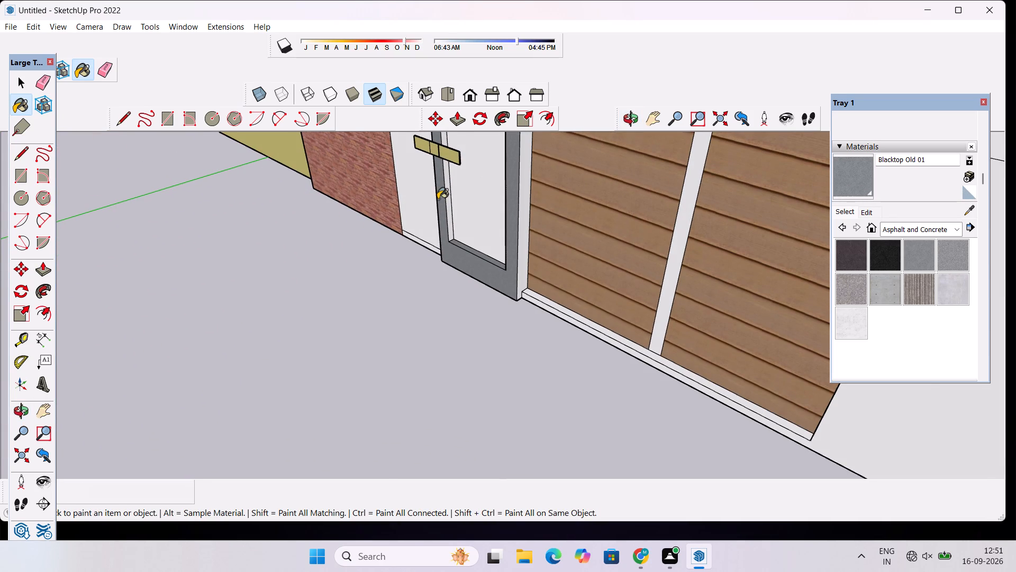
scroll(438, 199, "up", 9)
left_click(458, 194)
scroll(478, 256, "down", 12)
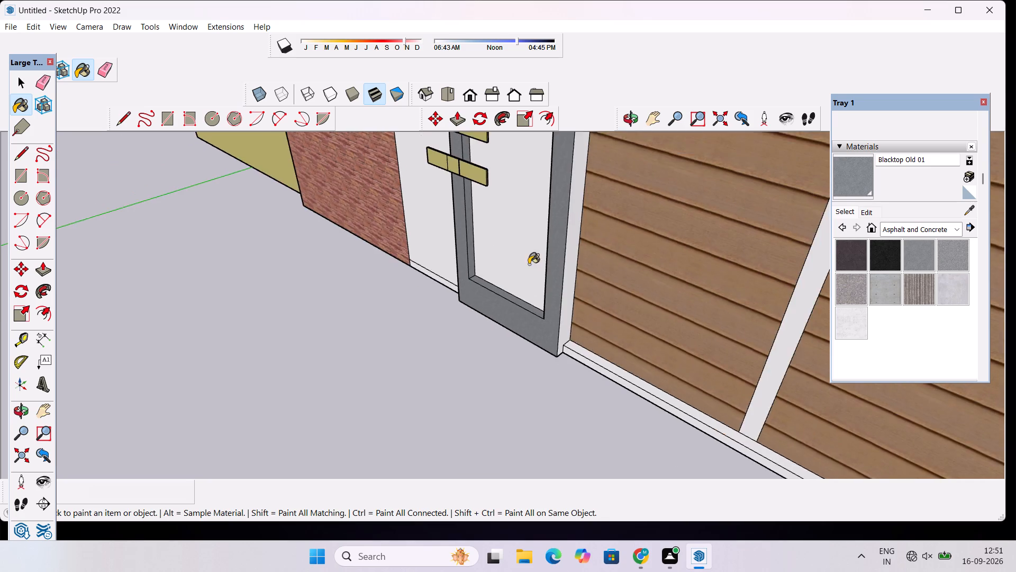
Paint the inner top edge of the gate pillar's recessed panel with Blacktop Old 01.
scroll(529, 264, "down", 15)
left_click(632, 122)
left_click_drag(506, 303, 531, 230)
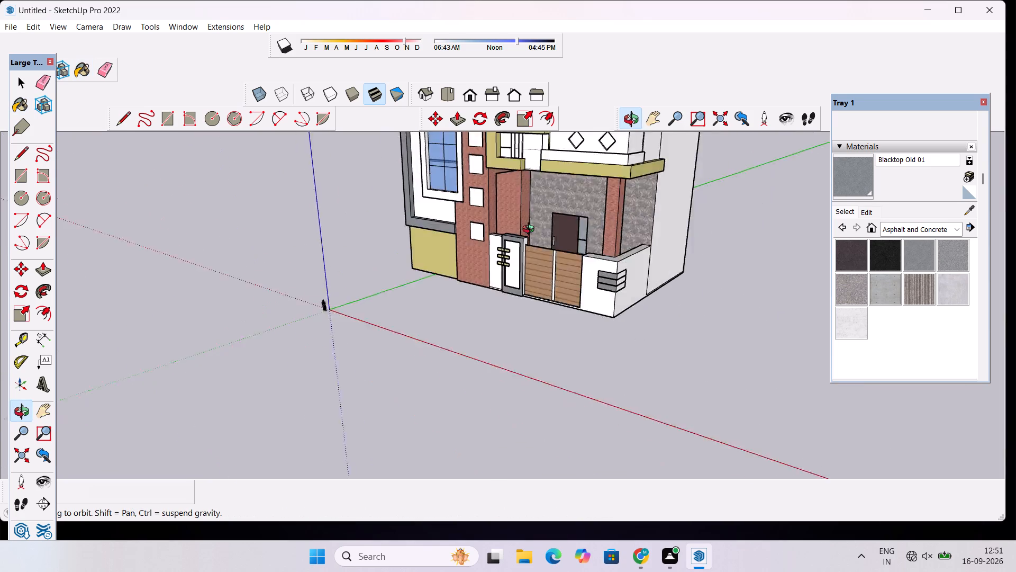
left_click_drag(531, 230, 559, 142)
scroll(462, 271, "up", 12)
left_click_drag(580, 238, 602, 171)
scroll(590, 220, "up", 5)
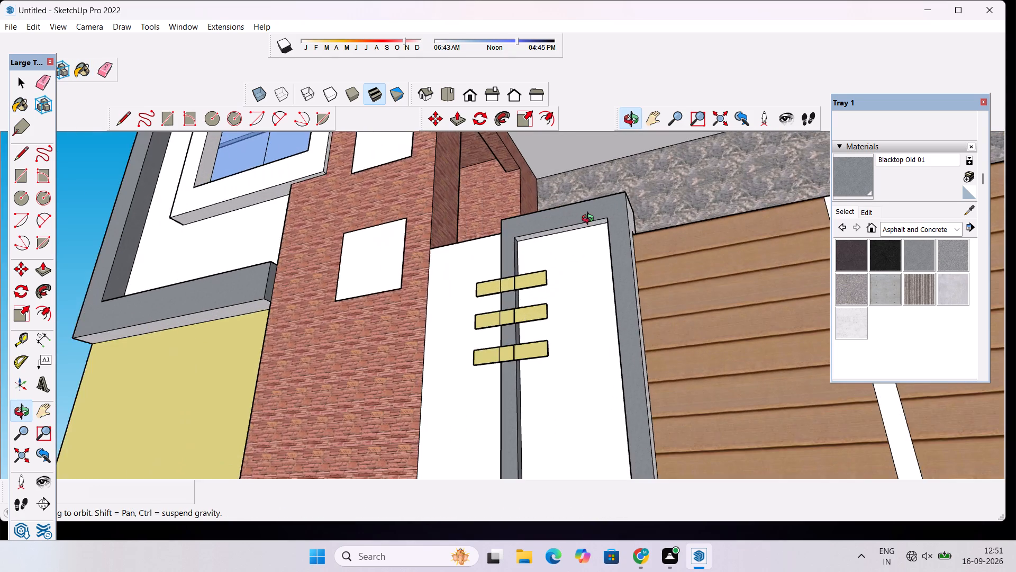
left_click_drag(590, 220, 536, 303, "shift")
scroll(517, 333, "up", 5)
left_click_drag(538, 274, 545, 256)
left_click(846, 178)
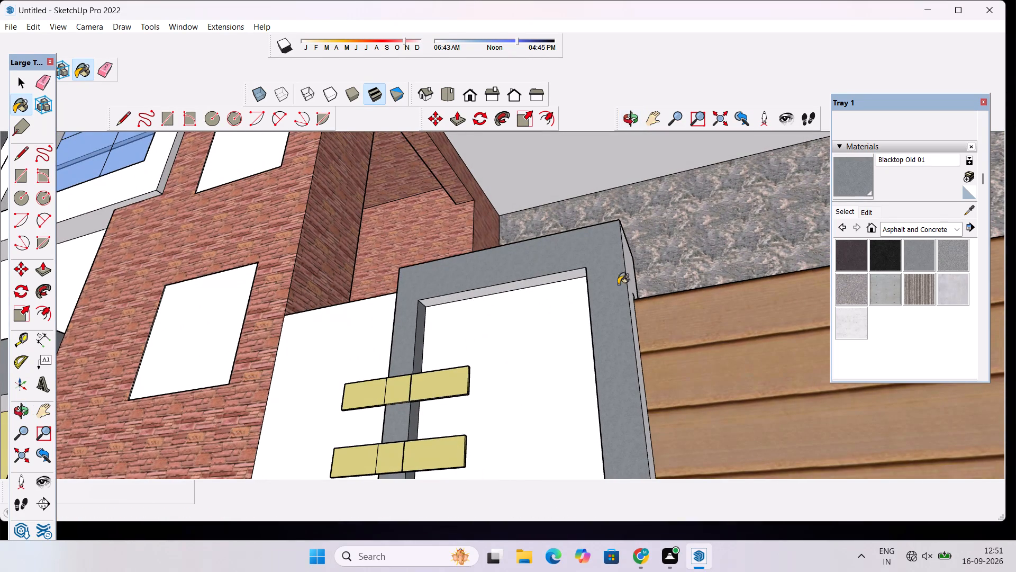
scroll(560, 273, "up", 5)
left_click(561, 279)
scroll(561, 279, "down", 10)
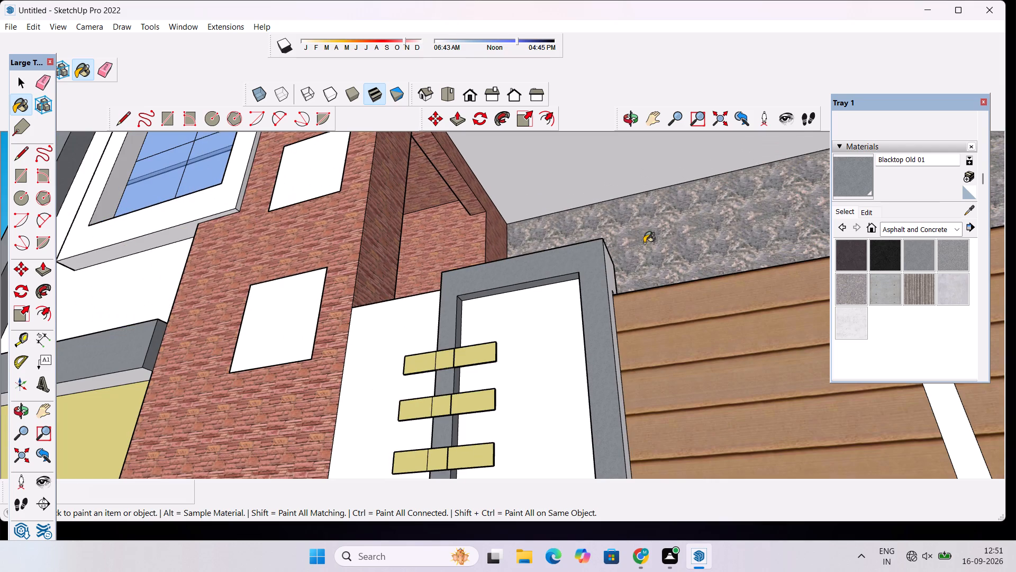
Paint the pillar's side face toward the wooden gate and the small face above the gate's top rail with Blacktop Old 01.
left_click(627, 117)
left_click_drag(640, 196, 510, 289)
scroll(519, 265, "down", 6)
left_click_drag(509, 325, 502, 362)
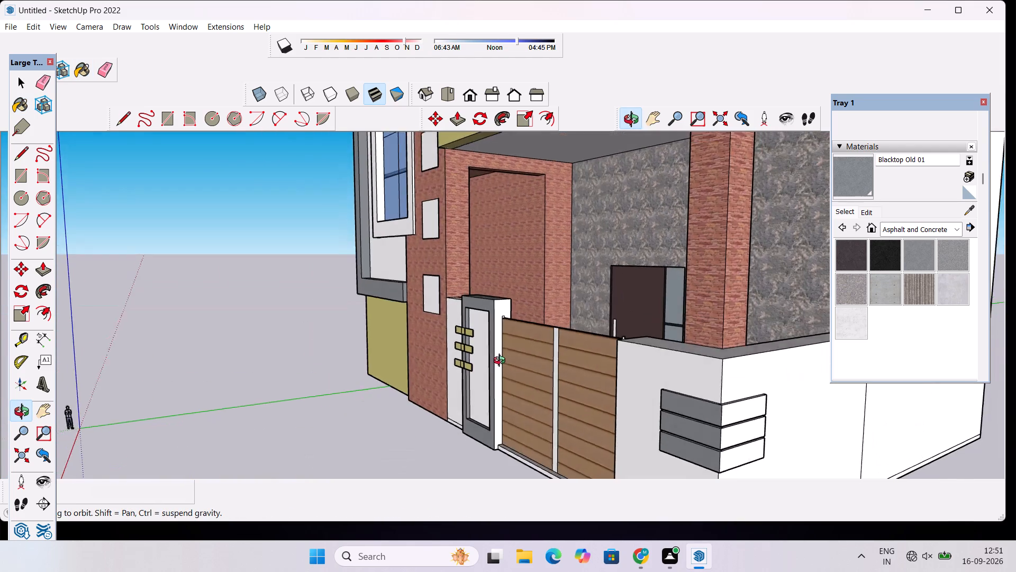
left_click_drag(502, 362, 502, 362)
scroll(500, 308, "up", 9)
left_click_drag(521, 301, 505, 346)
left_click_drag(498, 371, 512, 254, "shift")
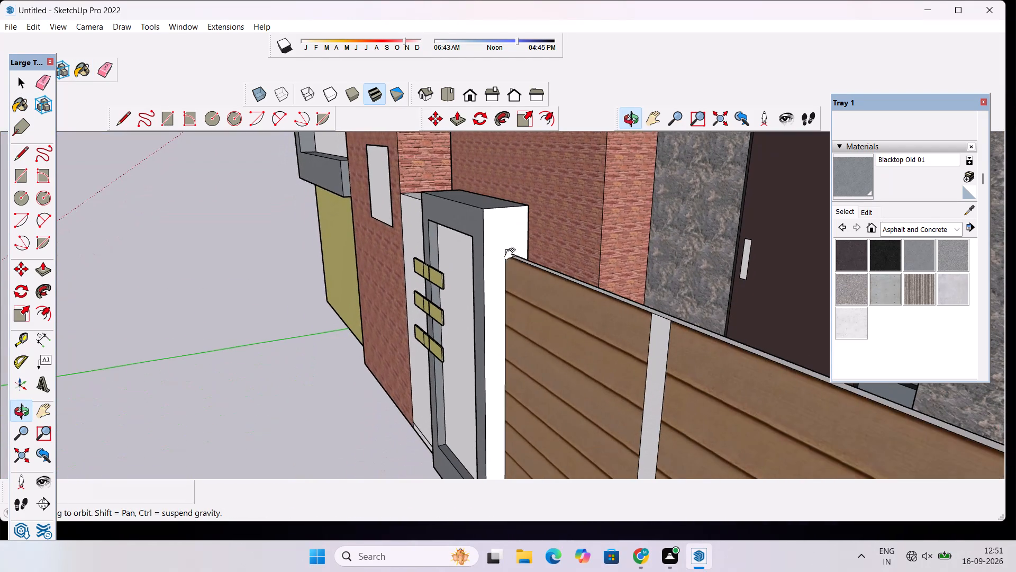
left_click(857, 174)
left_click(500, 241)
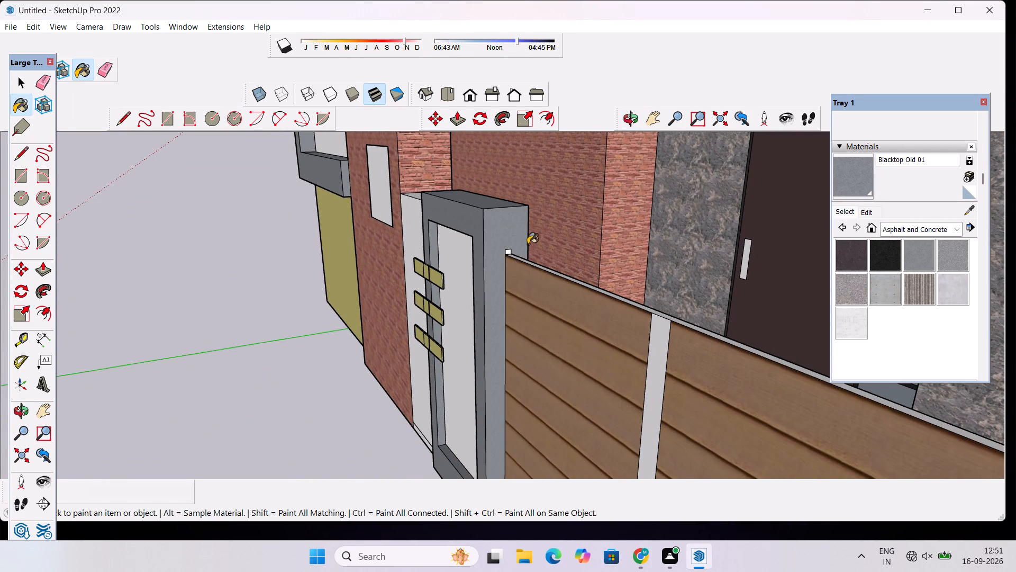
scroll(514, 254, "up", 17)
left_click(486, 240)
scroll(486, 230, "down", 3)
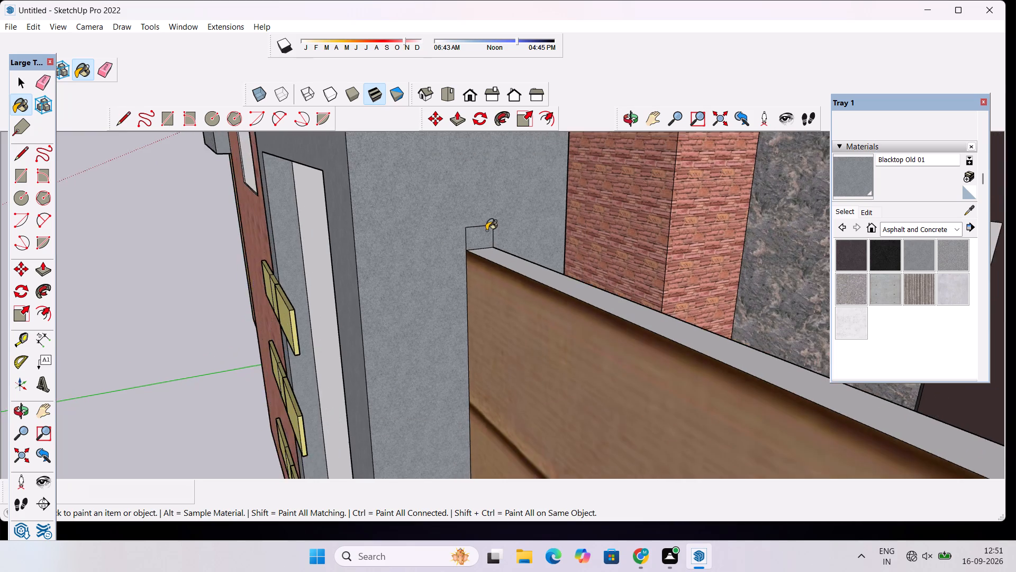
Paint the gate pillar's rear face, on the courtyard side, with Blacktop Old 01.
scroll(486, 230, "down", 8)
left_click(631, 121)
left_click_drag(631, 187, 408, 233)
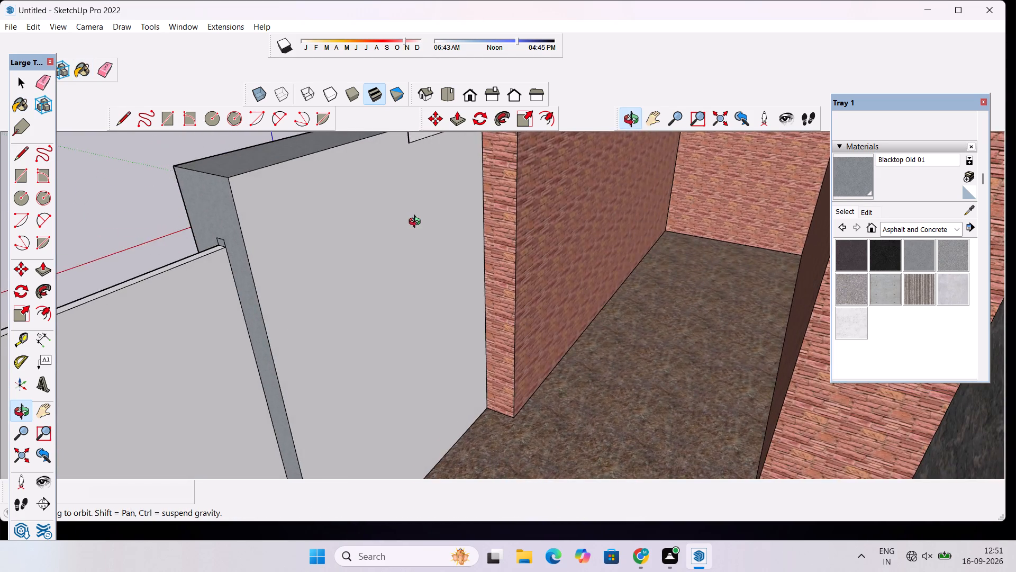
scroll(418, 223, "down", 10)
left_click_drag(529, 238, 667, 217)
scroll(667, 216, "down", 10)
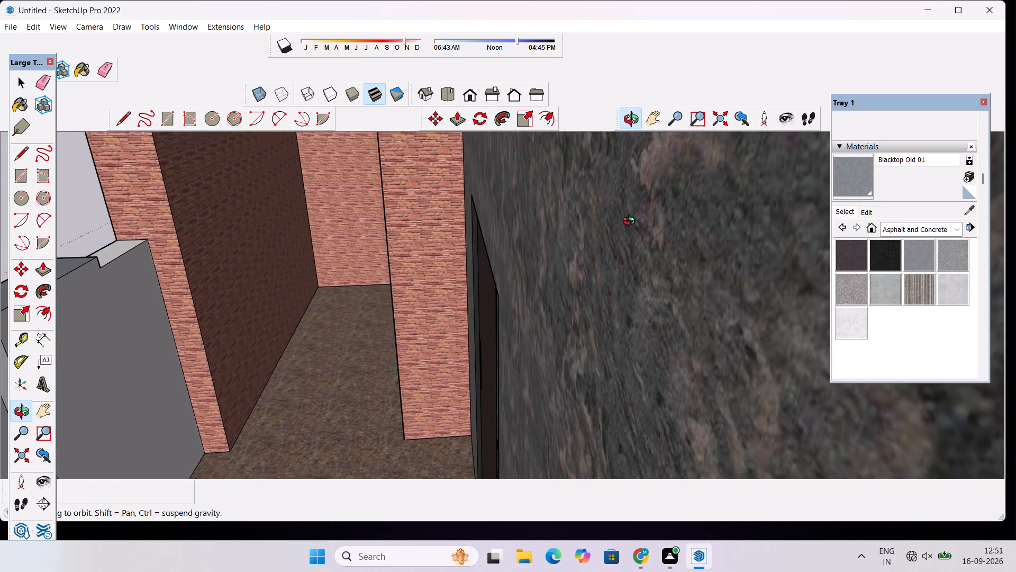
left_click_drag(413, 302, 543, 224, "shift")
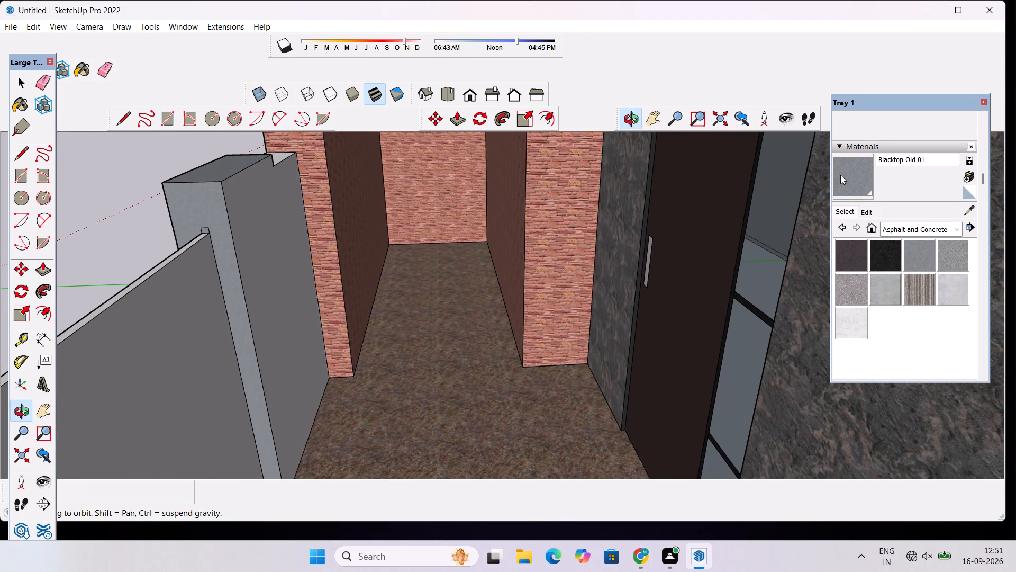
left_click(841, 176)
left_click(255, 255)
scroll(260, 271, "down", 7)
scroll(262, 272, "up", 1)
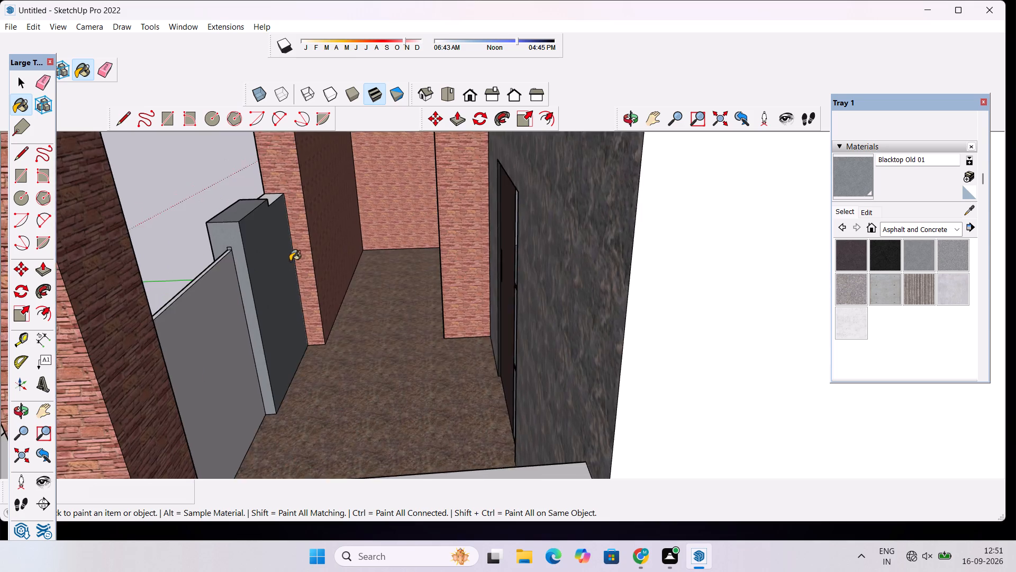
scroll(291, 265, "down", 5)
scroll(233, 262, "up", 9)
left_click(266, 234)
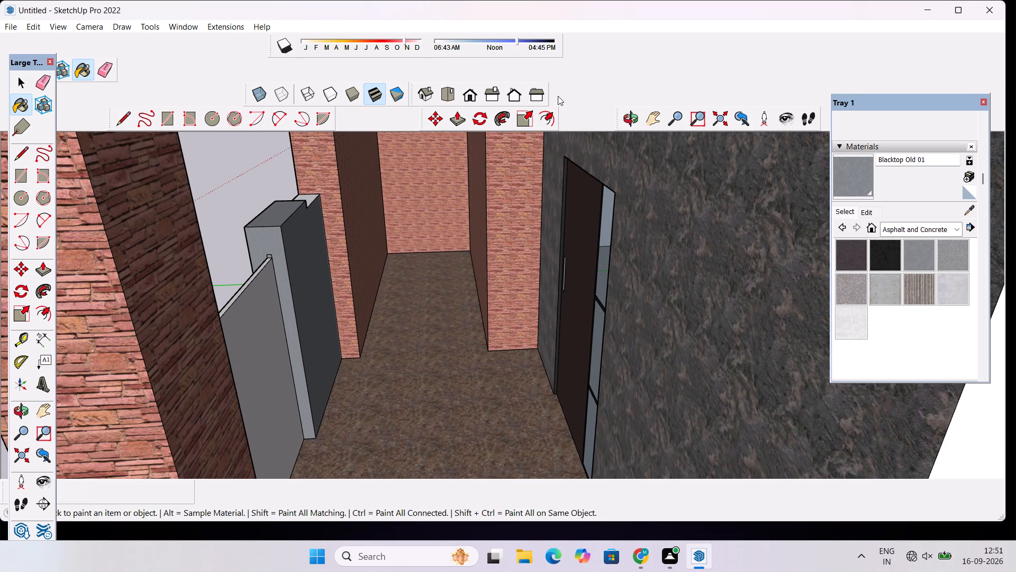
Paint the three boundary-wall bands' faces on the side wall around the corner with Blacktop Old 01.
left_click(639, 117)
left_click_drag(311, 254, 382, 186)
left_click_drag(382, 186, 524, 240)
scroll(443, 227, "down", 4)
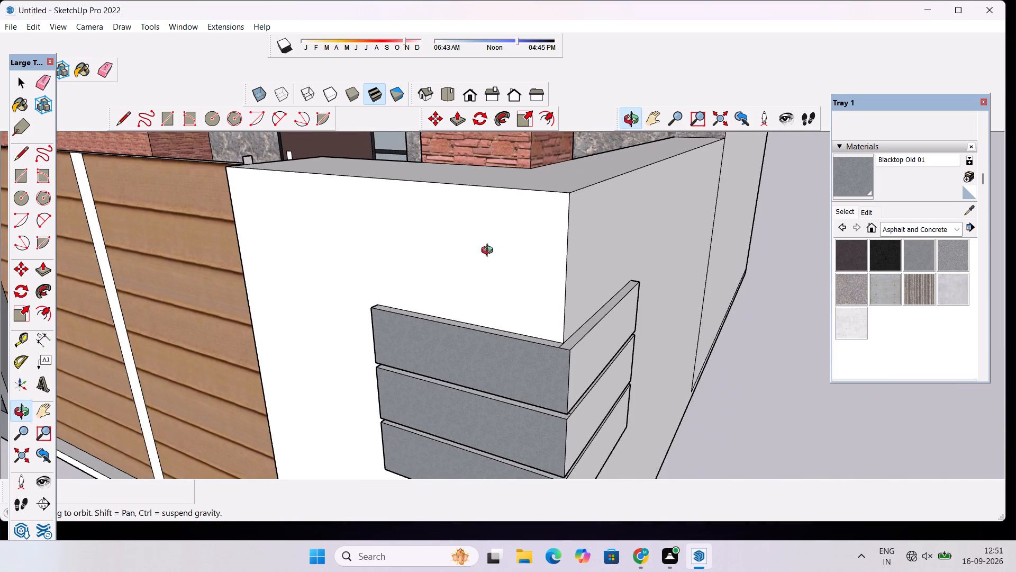
left_click_drag(527, 335, 422, 336)
scroll(434, 323, "down", 6)
left_click_drag(532, 365, 513, 382)
left_click_drag(847, 180, 827, 198)
left_click(527, 345)
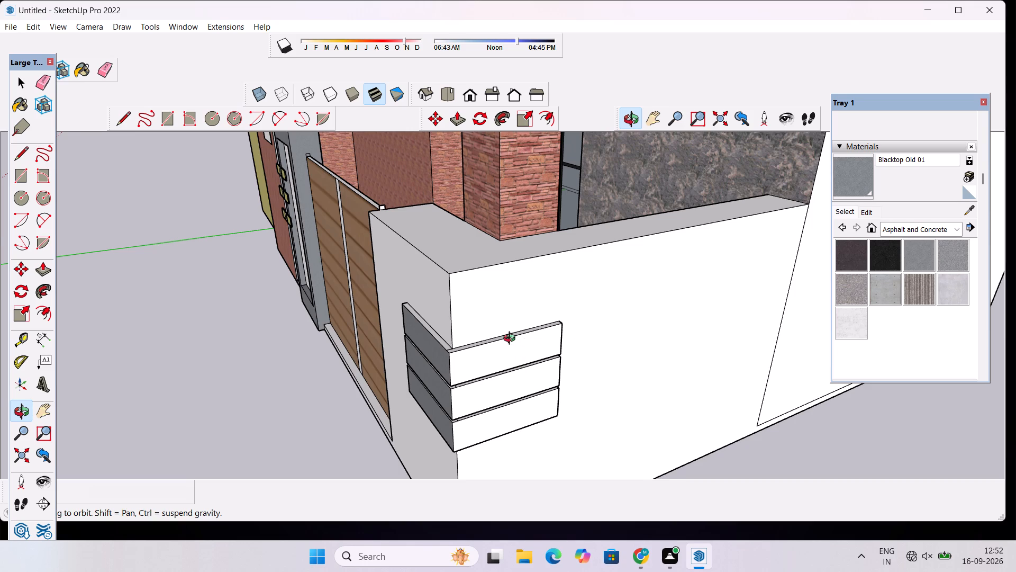
scroll(512, 339, "down", 4)
left_click(847, 177)
scroll(465, 355, "up", 5)
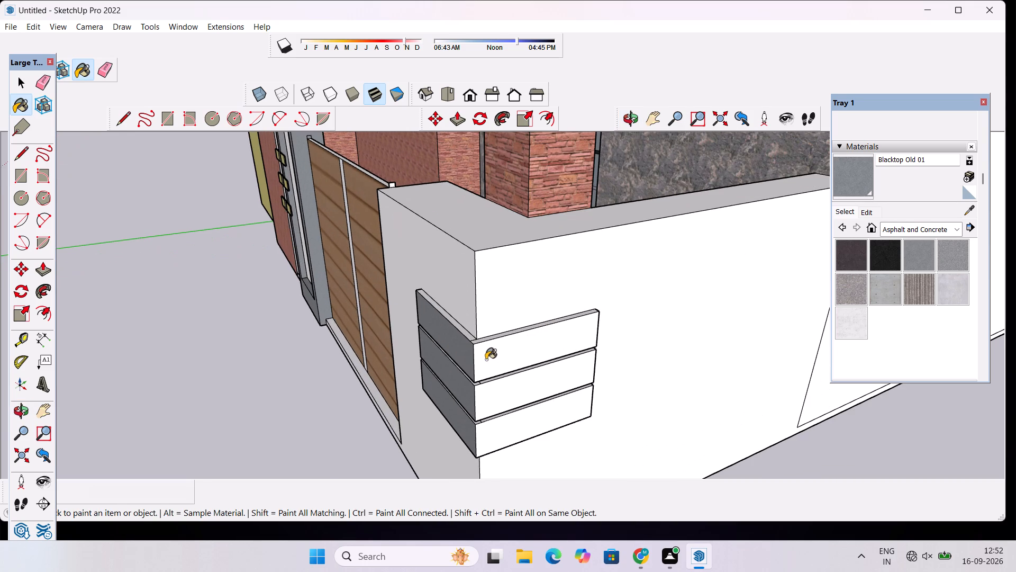
left_click(488, 360)
left_click_drag(502, 388, 508, 423)
left_click(508, 388)
Paint the top edges of all three corner bands on the boundary wall with Blacktop Old 01.
scroll(504, 353, "up", 9)
left_click(474, 314)
left_click(420, 312)
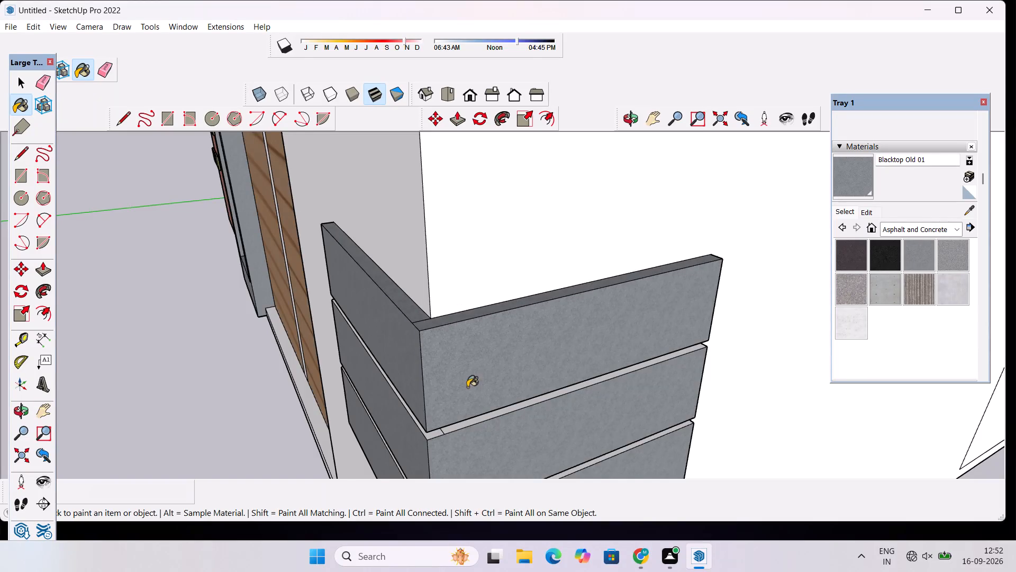
scroll(475, 412, "up", 5)
left_click(477, 424)
left_click(407, 446)
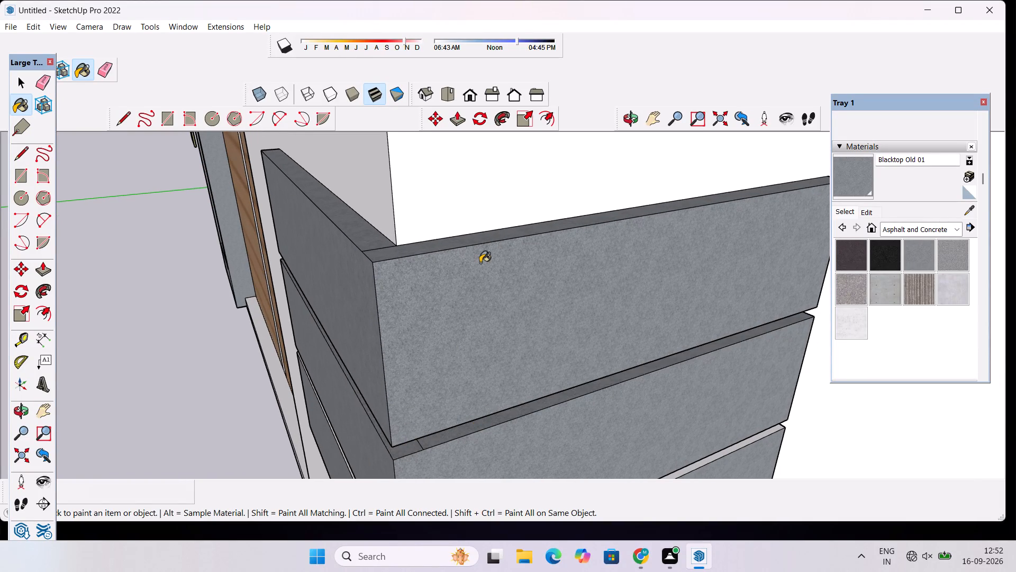
scroll(480, 263, "down", 11)
scroll(495, 415, "up", 13)
scroll(349, 316, "up", 3)
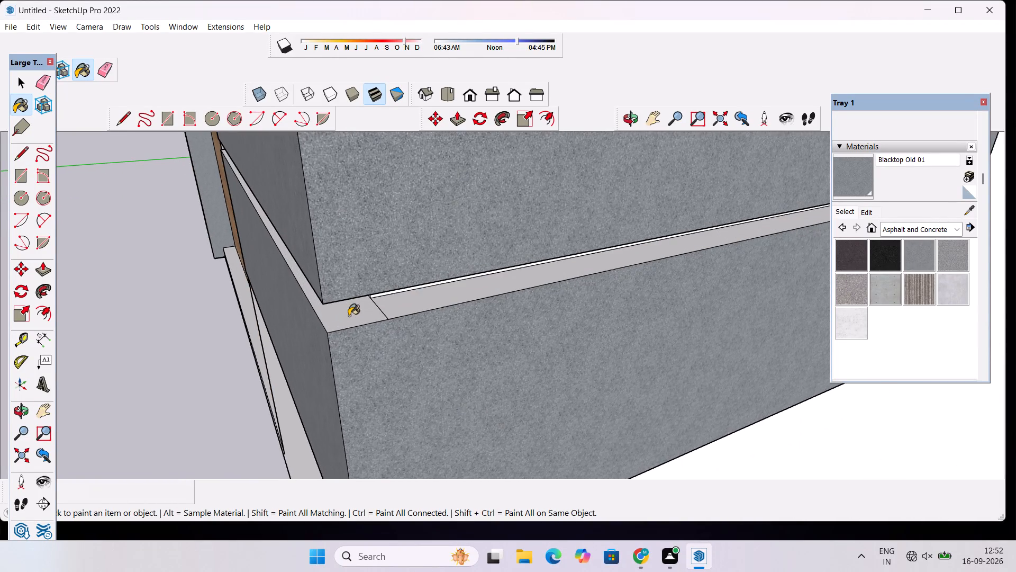
left_click(349, 316)
left_click(420, 308)
scroll(444, 287, "down", 6)
scroll(444, 287, "up", 1)
scroll(466, 280, "down", 4)
scroll(467, 279, "up", 1)
scroll(471, 275, "down", 8)
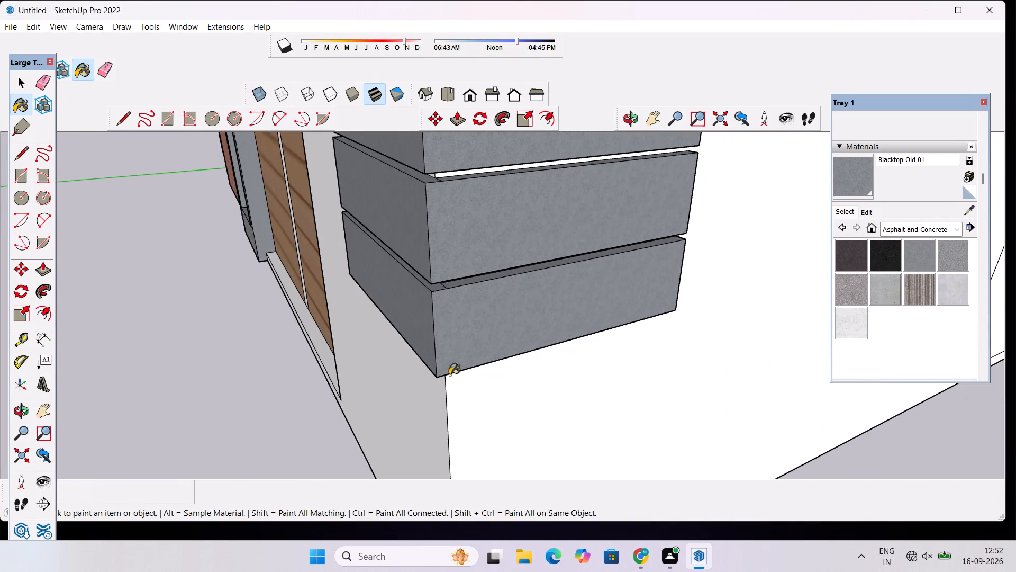
Paint the undersides of the three corner bands on both sides of the boundary wall's corner with Blacktop Old 01.
scroll(477, 359, "down", 10)
left_click(629, 117)
left_click_drag(455, 384, 479, 311)
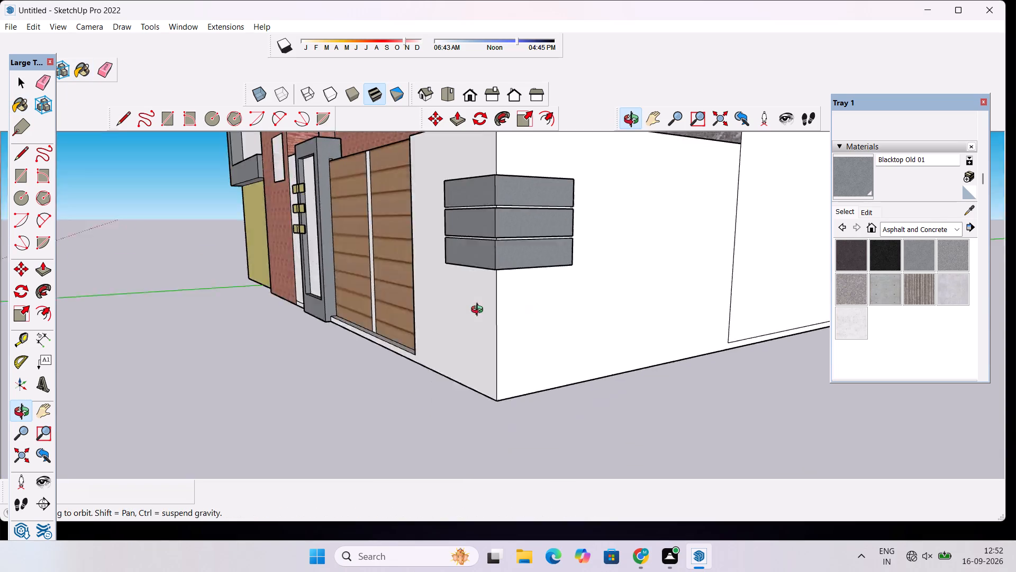
left_click_drag(479, 311, 518, 215)
left_click_drag(534, 228, 493, 418, "shift")
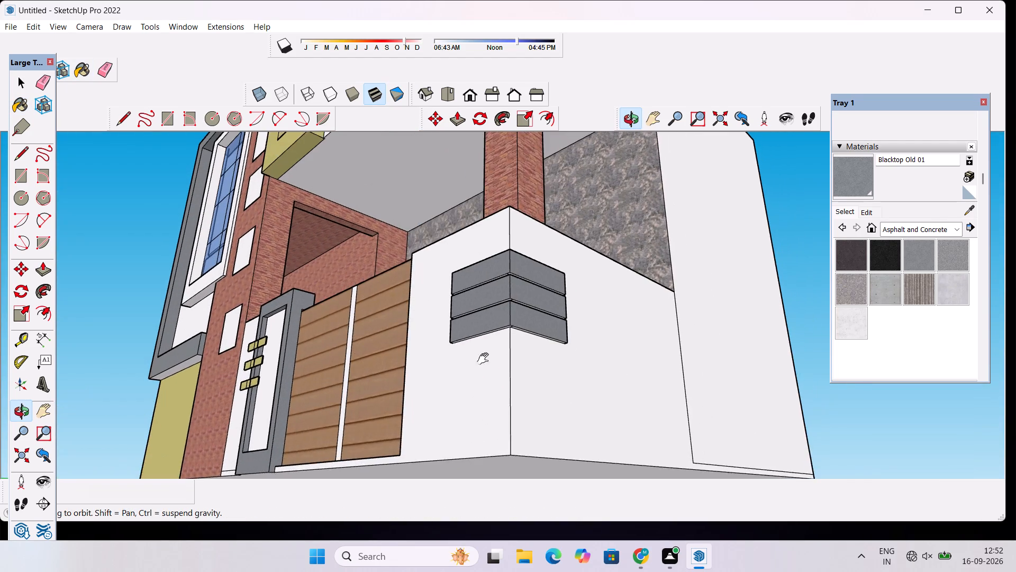
scroll(485, 340, "up", 4, "shift")
left_click_drag(485, 332, 488, 273, "shift")
left_click_drag(491, 269, 493, 401)
scroll(493, 405, "up", 4)
left_click_drag(493, 415, 493, 358)
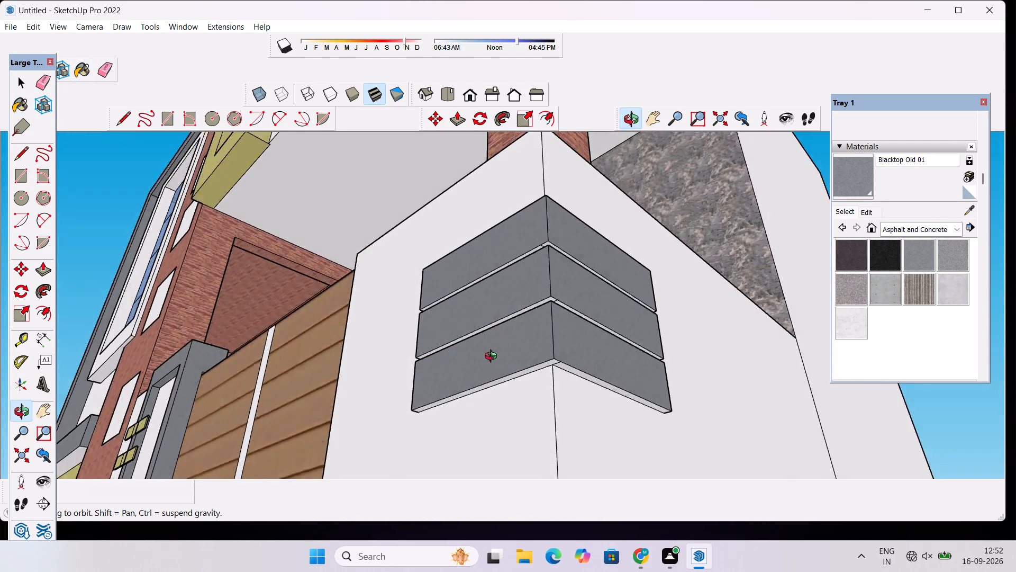
left_click_drag(493, 358, 491, 330)
left_click_drag(491, 330, 497, 410, "shift")
left_click(854, 183)
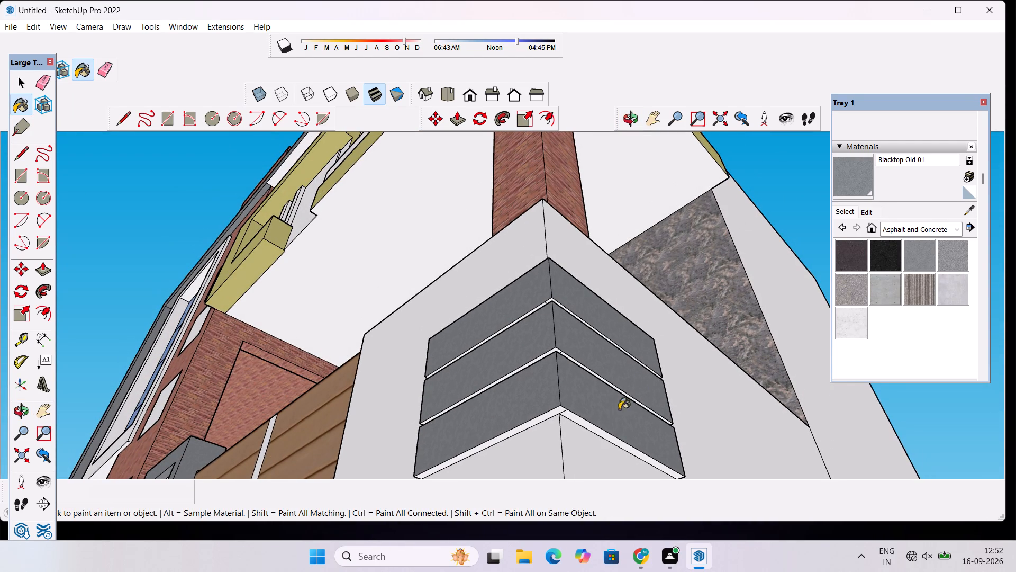
left_click(585, 425)
left_click(560, 409)
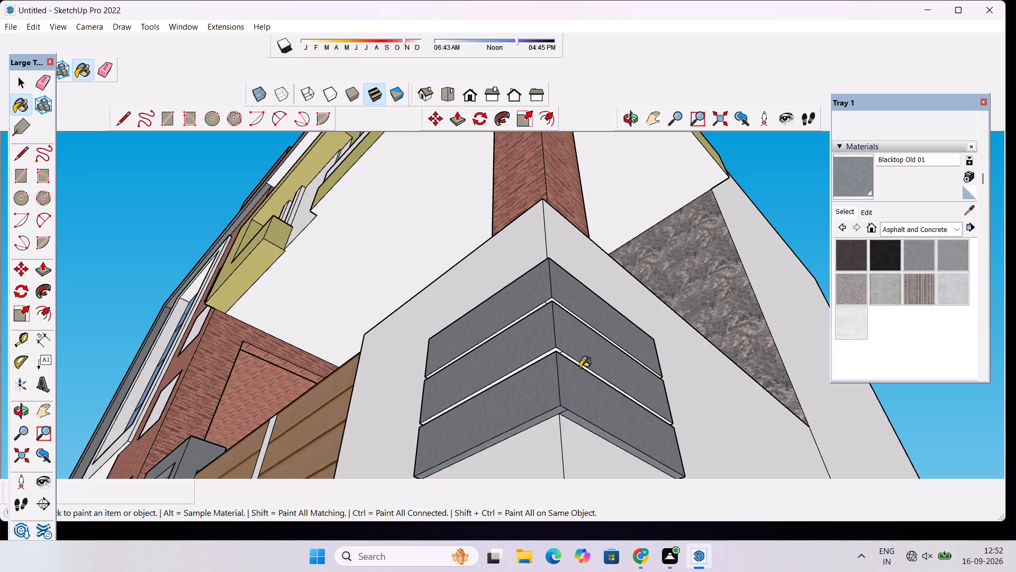
scroll(580, 368, "up", 11)
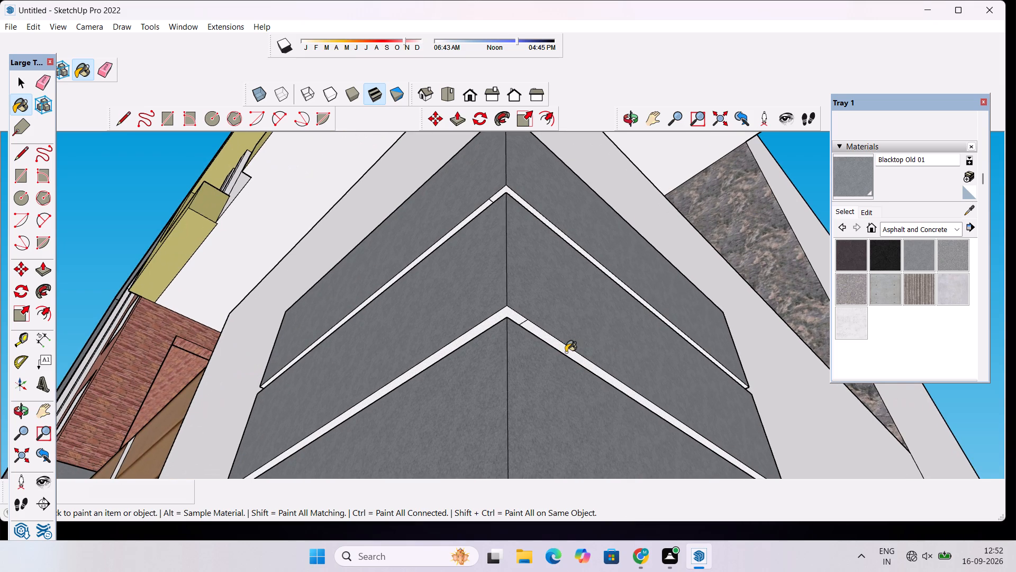
left_click(566, 352)
left_click(514, 314)
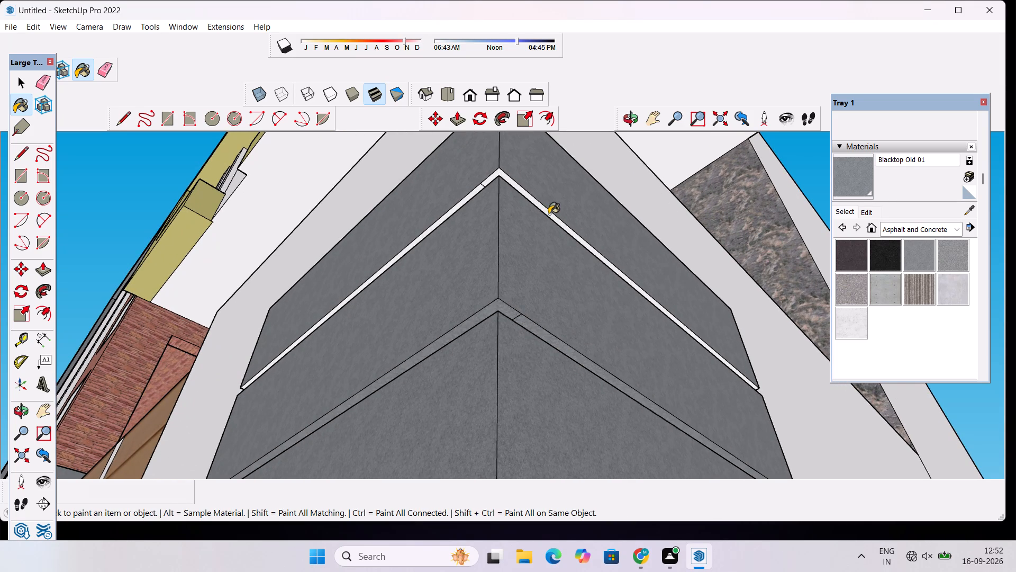
left_click(549, 214)
left_click(473, 190)
left_click(473, 192)
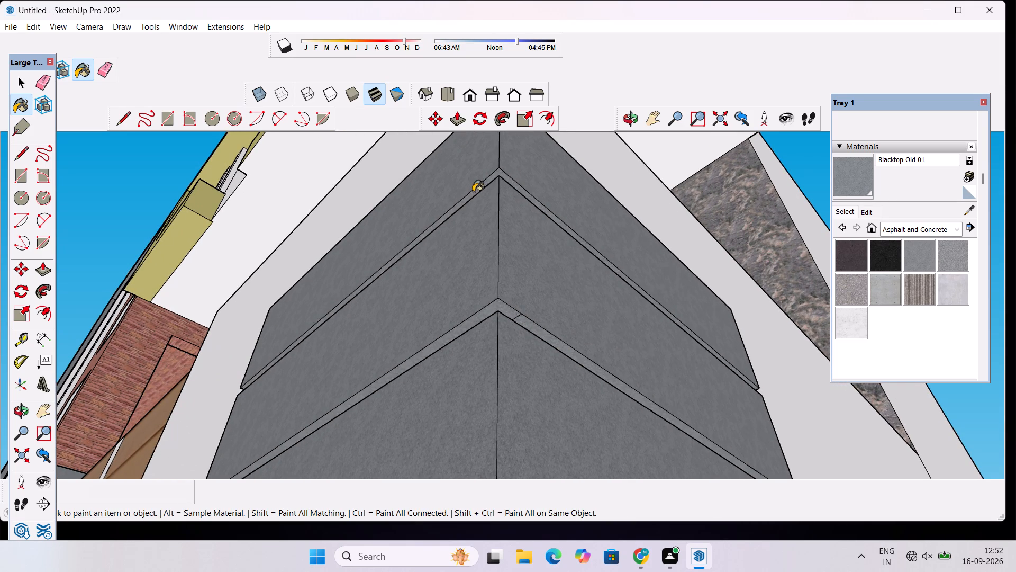
Paint the gate-side end faces of the three corner bands on the front boundary wall with Blacktop Old 01.
scroll(485, 212, "down", 15)
left_click(634, 117)
left_click_drag(539, 224, 714, 363)
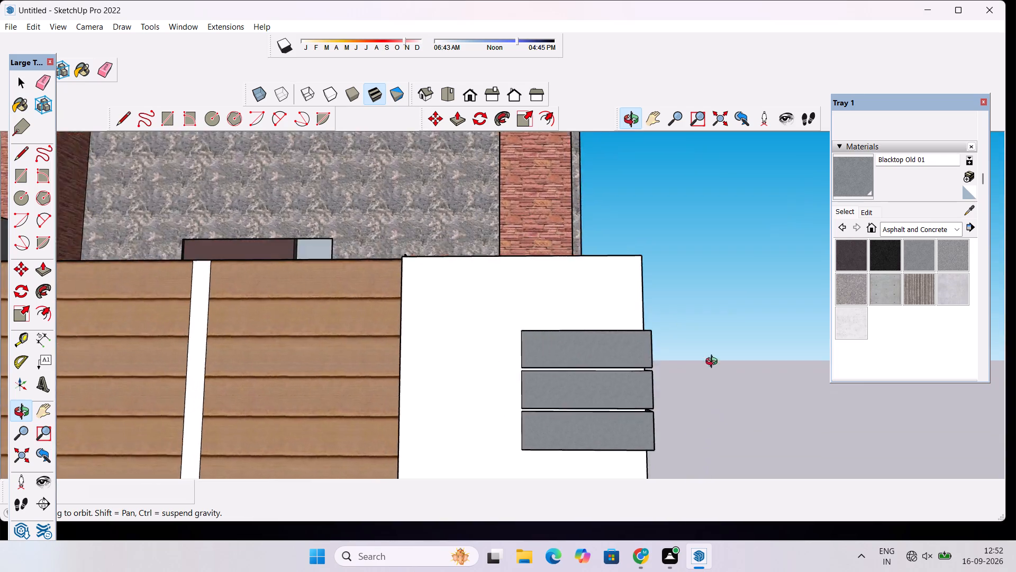
left_click_drag(714, 363, 919, 388)
left_click(870, 166)
scroll(584, 370, "up", 5)
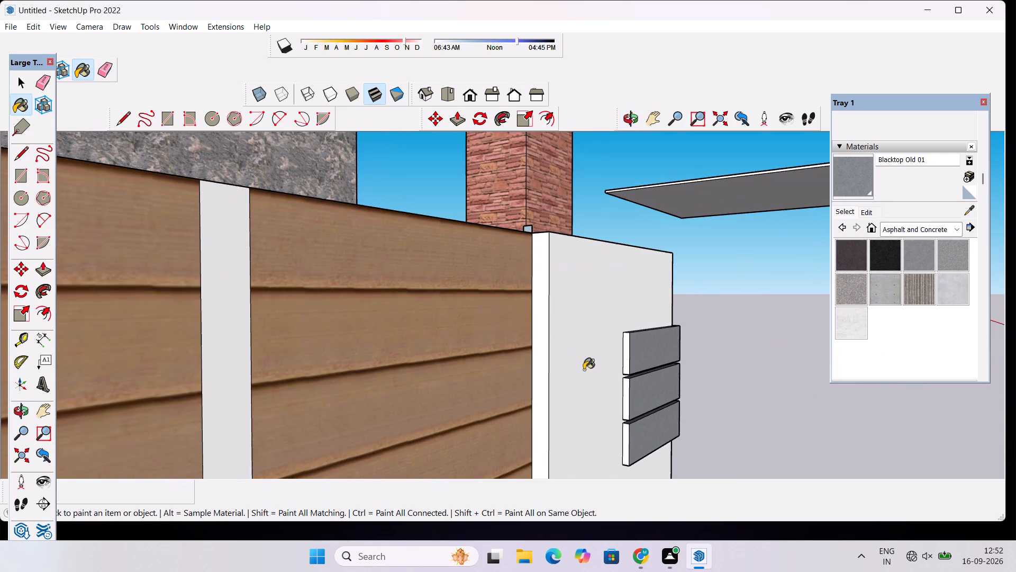
left_click(633, 345)
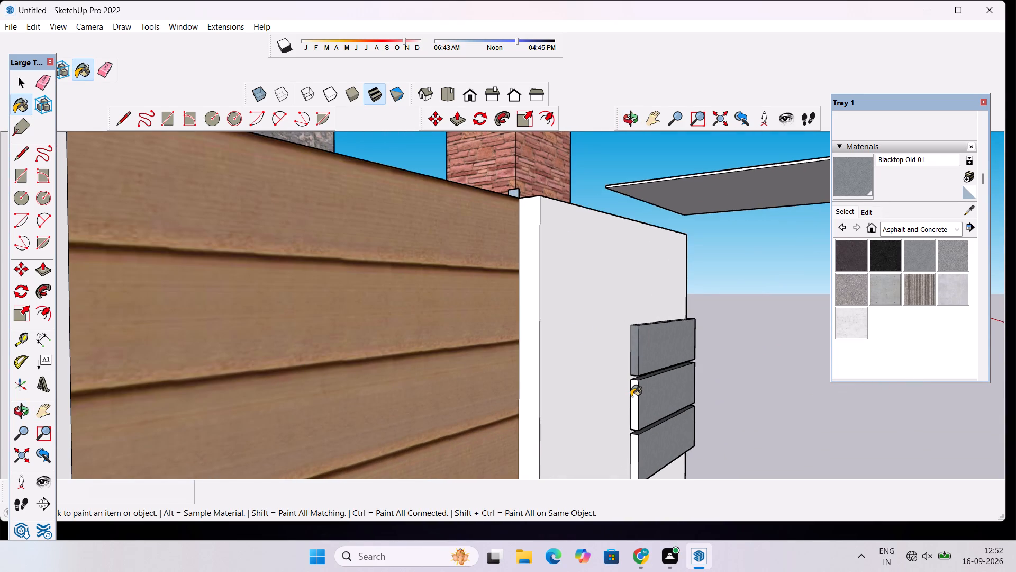
left_click(631, 400)
left_click(634, 392)
scroll(527, 301, "down", 6)
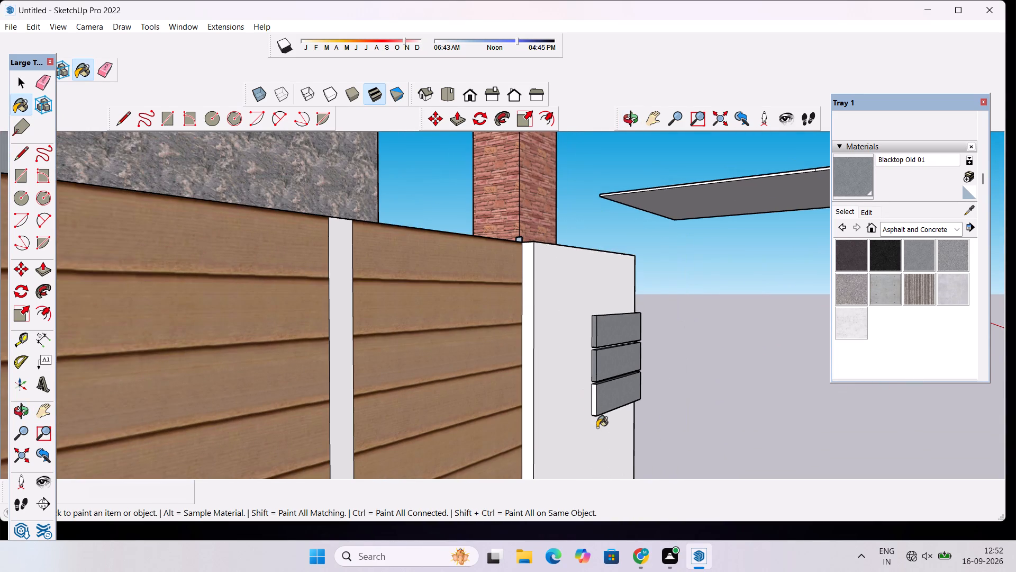
scroll(597, 427, "up", 5)
left_click(595, 380)
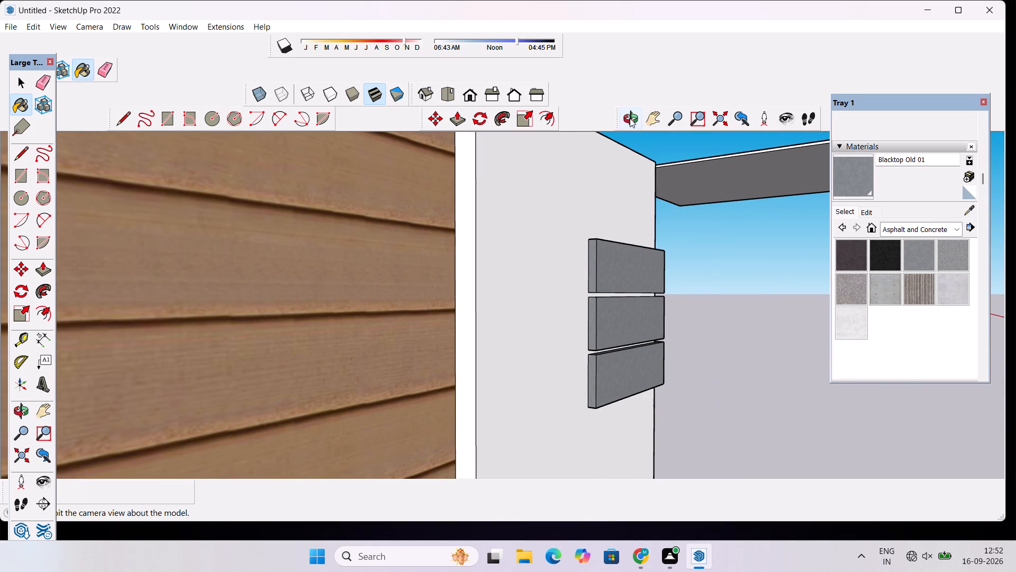
Paint the far end faces of the three corner bands on the side boundary wall with Blacktop Old 01.
left_click(630, 118)
left_click_drag(660, 282, 230, 333)
scroll(243, 325, "down", 6)
left_click_drag(422, 353, 300, 353)
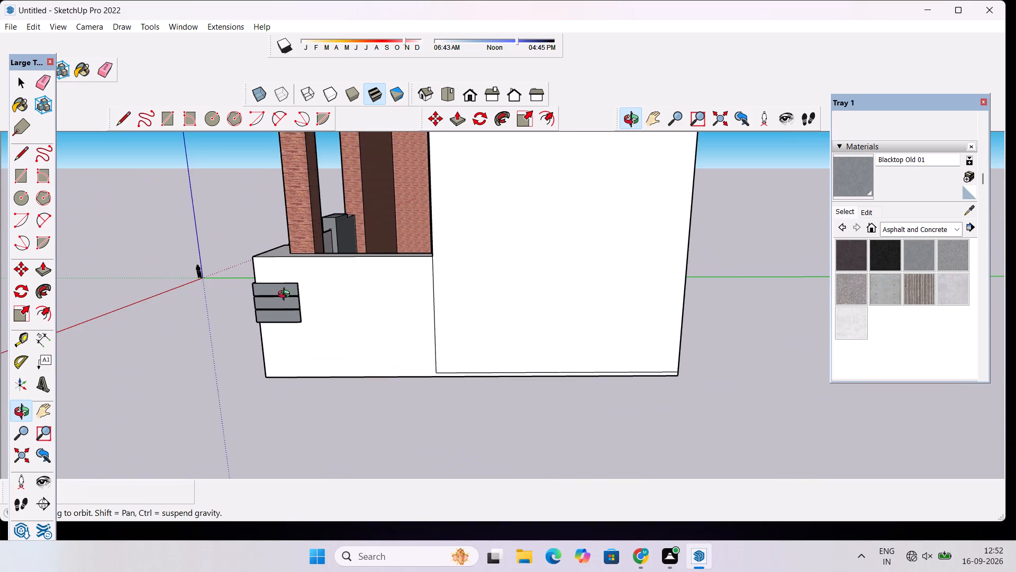
scroll(302, 284, "up", 12)
left_click_drag(324, 328, 257, 347)
scroll(267, 257, "up", 12)
left_click_drag(298, 330, 276, 333)
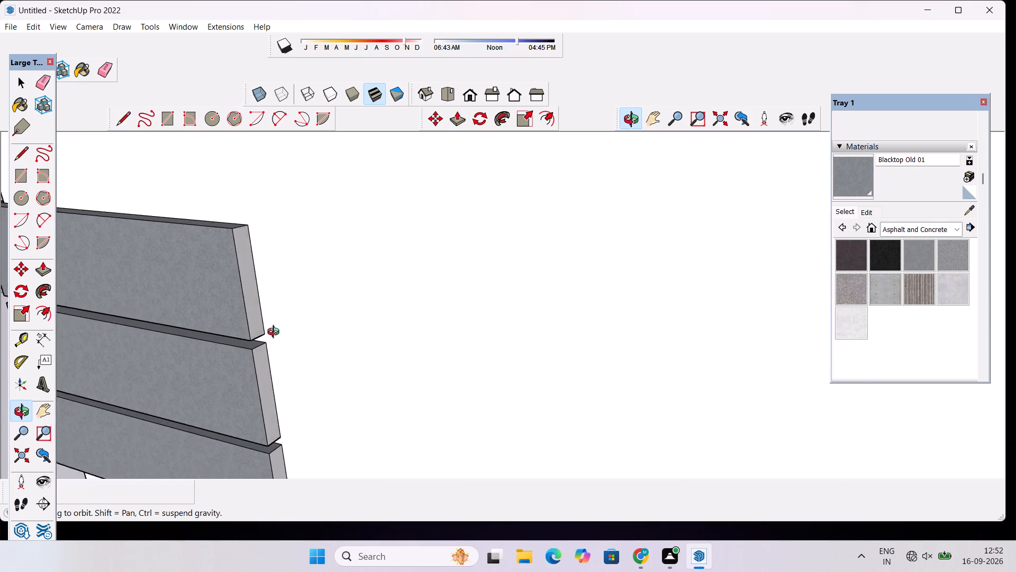
left_click_drag(276, 333, 232, 321)
scroll(230, 305, "down", 4)
left_click(850, 183)
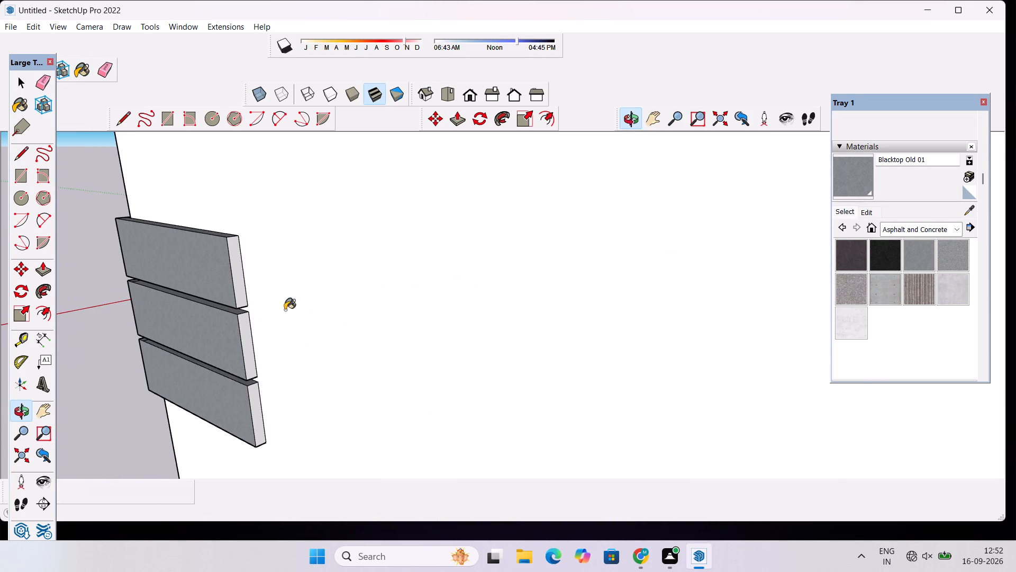
left_click(234, 260)
left_click(246, 332)
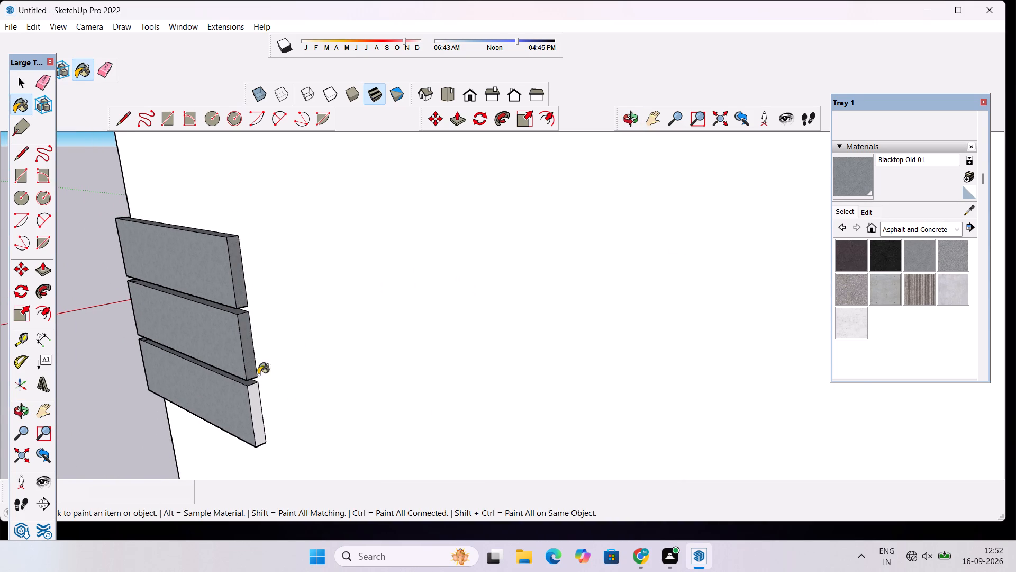
left_click(255, 406)
scroll(485, 314, "down", 12)
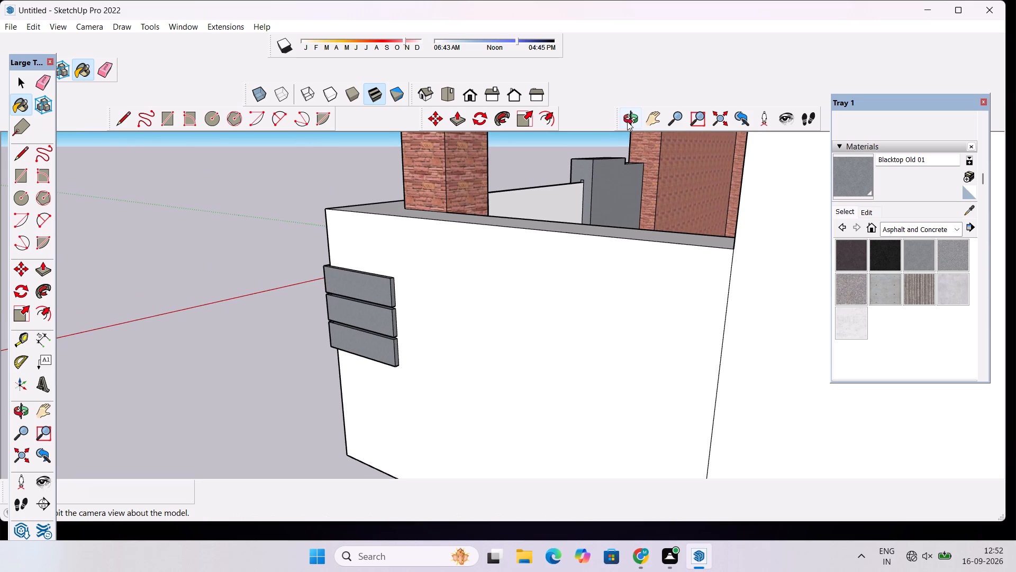
Inspect the finishes around the boundary wall, gate and whole front elevation for surfaces still unpainted.
left_click(627, 121)
left_click_drag(489, 244, 744, 277)
scroll(645, 284, "down", 7)
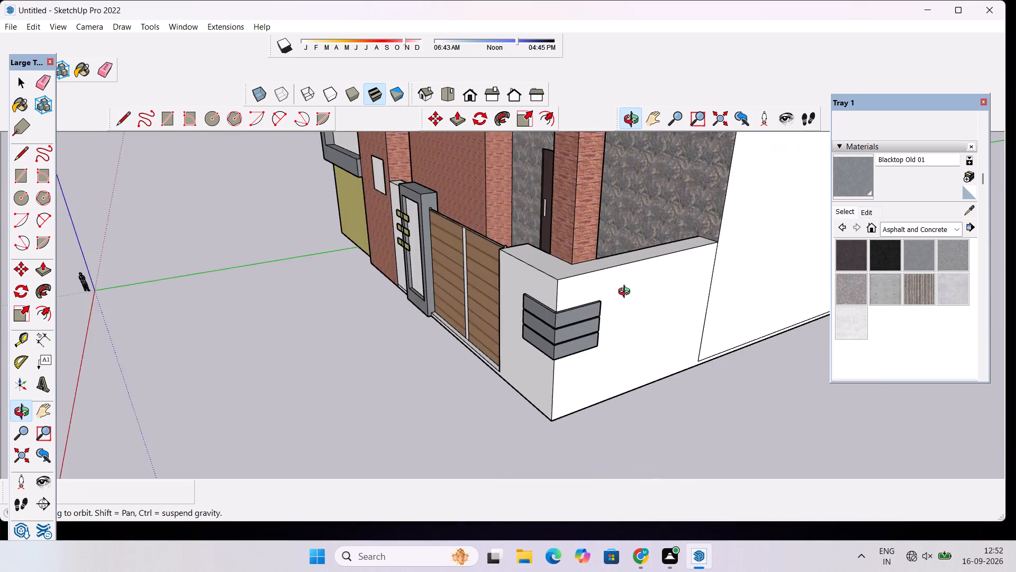
left_click_drag(556, 306, 840, 290)
scroll(512, 312, "up", 5)
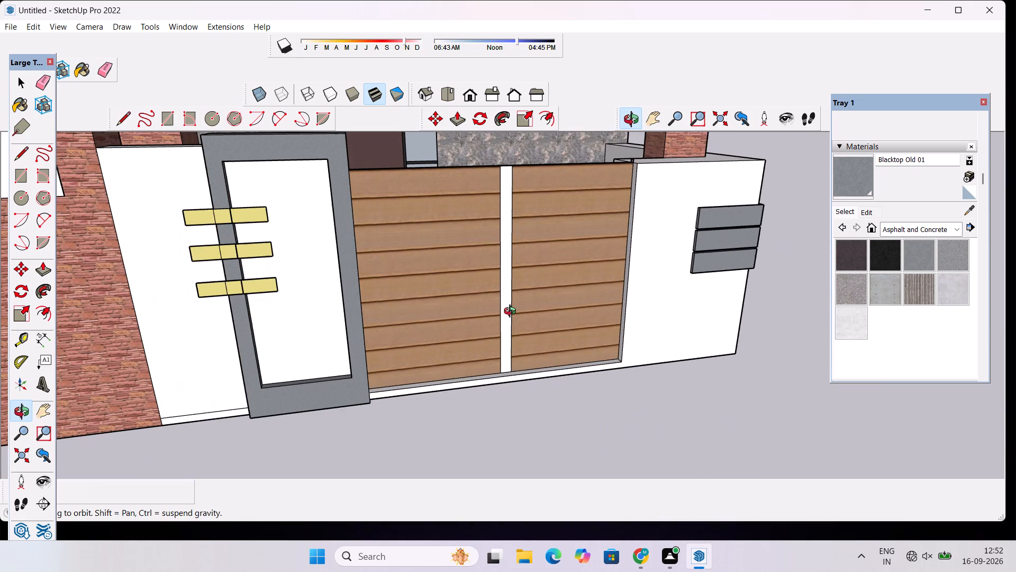
left_click_drag(571, 341, 495, 354)
scroll(451, 345, "down", 2)
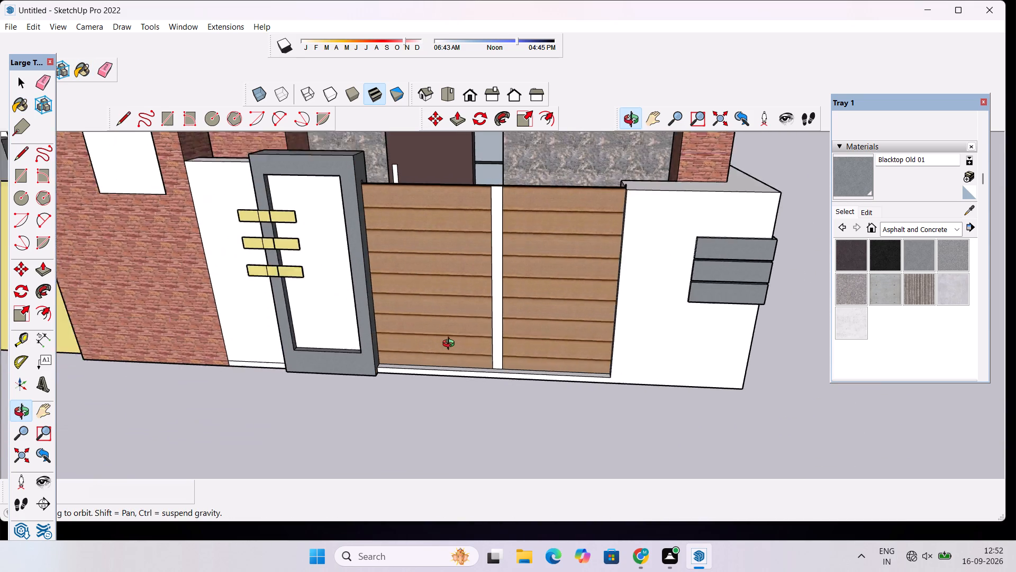
scroll(451, 345, "down", 4)
left_click_drag(349, 295, 489, 387, "shift")
scroll(510, 347, "up", 4)
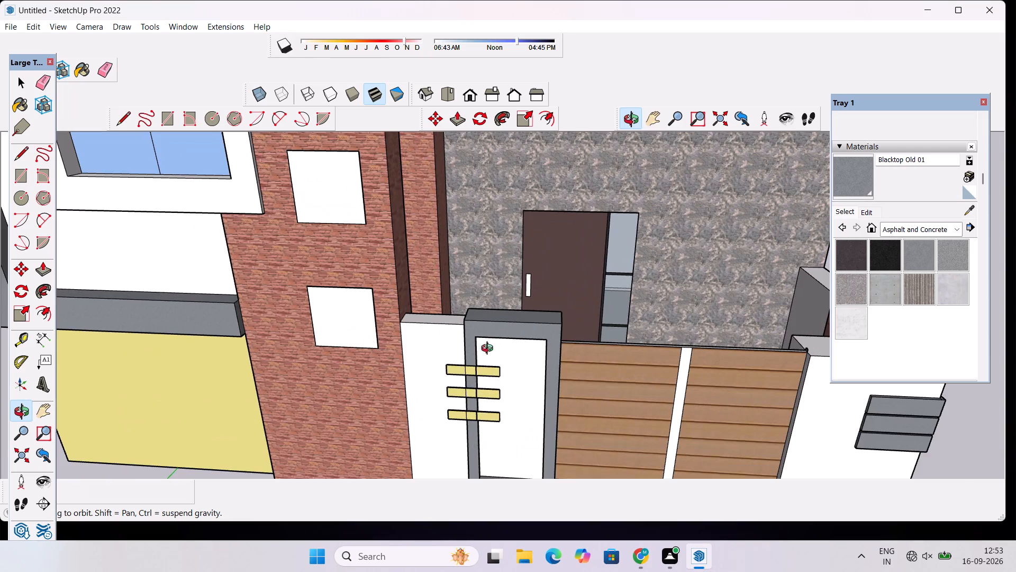
scroll(471, 354, "up", 5)
scroll(461, 333, "down", 7)
left_click_drag(469, 401, 485, 347, "shift")
scroll(486, 344, "down", 3)
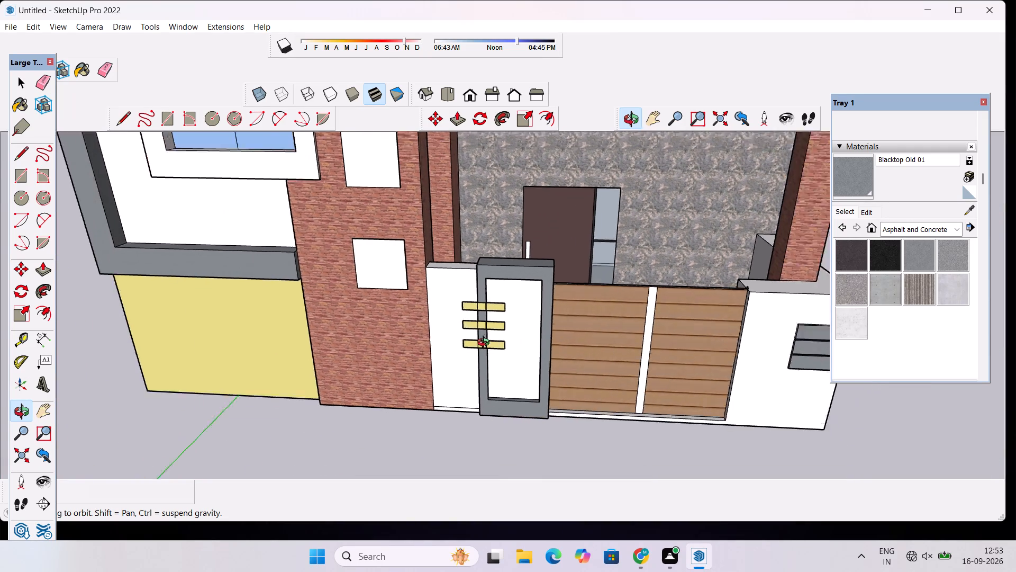
scroll(486, 344, "down", 3)
left_click_drag(477, 408, 507, 283)
scroll(515, 305, "down", 5)
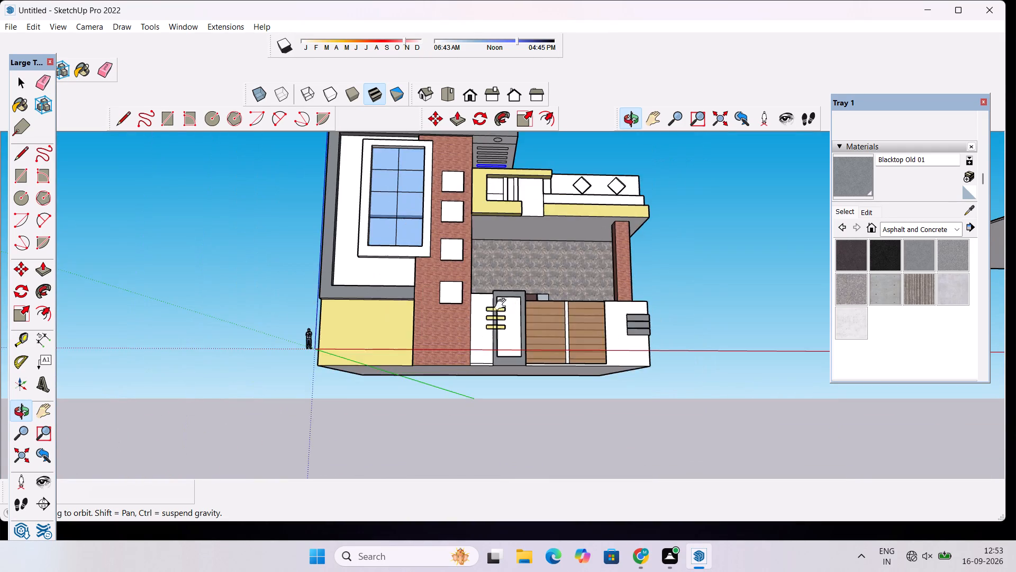
left_click_drag(503, 305, 510, 369, "shift")
scroll(513, 344, "down", 5, "shift")
left_click_drag(520, 338, 507, 448)
scroll(588, 304, "up", 4)
left_click_drag(647, 308, 512, 318)
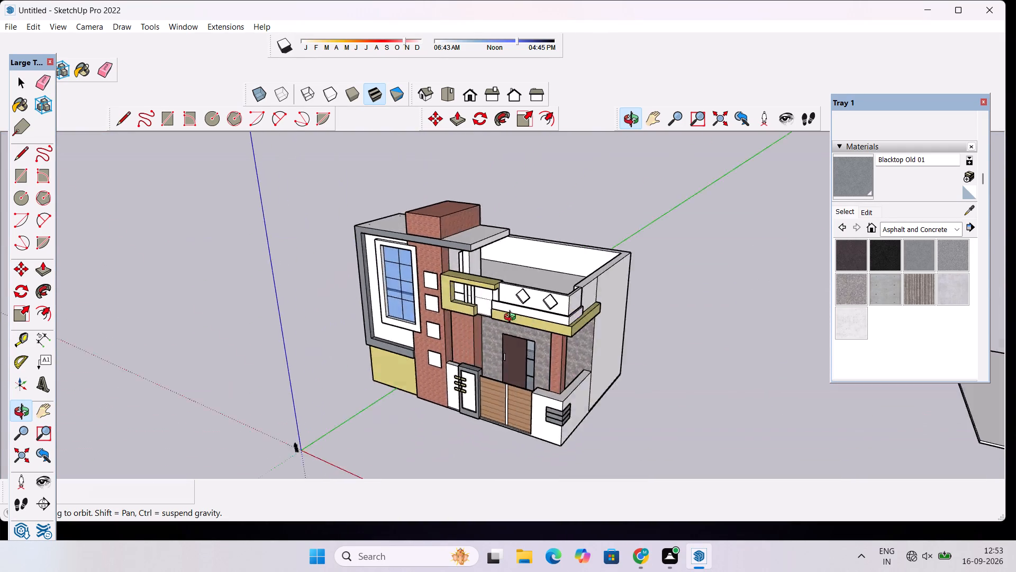
left_click_drag(512, 318, 740, 310)
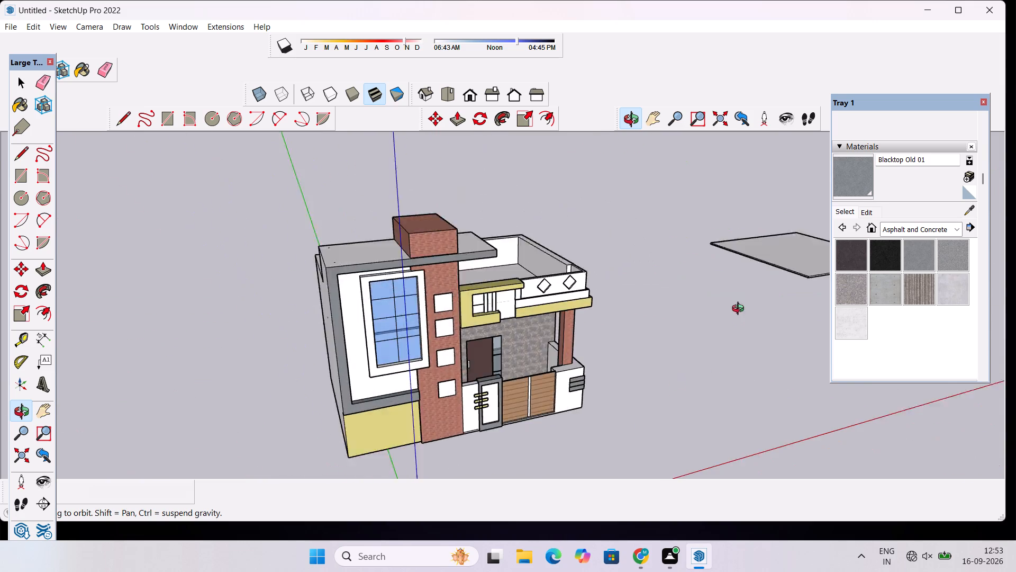
left_click_drag(740, 310, 757, 285)
scroll(607, 280, "up", 5)
left_click_drag(648, 296, 539, 320)
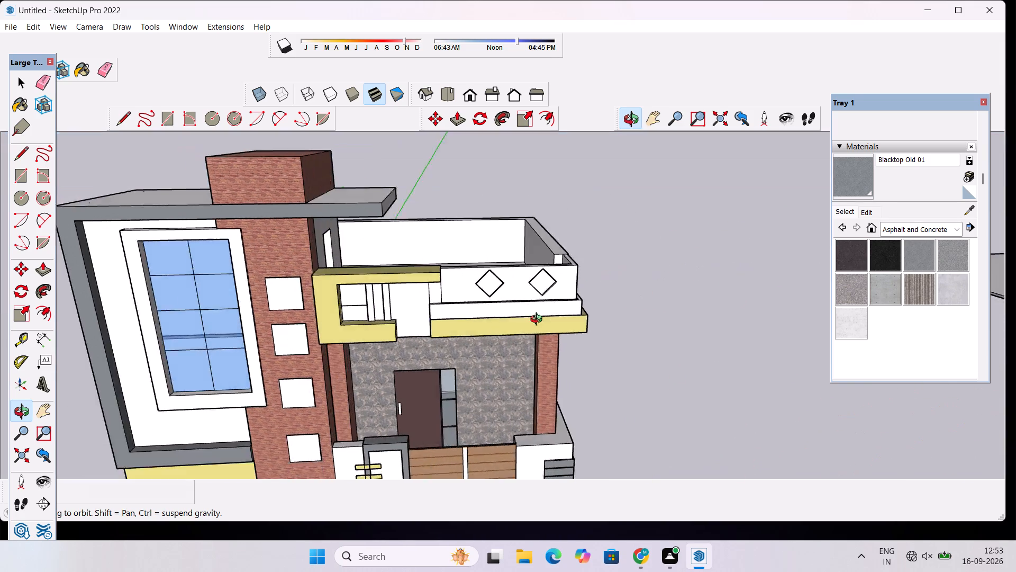
left_click_drag(539, 320, 508, 316)
scroll(487, 288, "down", 5)
left_click_drag(487, 289, 497, 408, "shift")
scroll(497, 408, "up", 3, "shift")
left_click_drag(494, 416, 523, 298, "shift")
Paint the first-floor wall panel between the yellow balcony frame and the parapet with the named colour 0058_Olive.
scroll(515, 322, "up", 2, "shift")
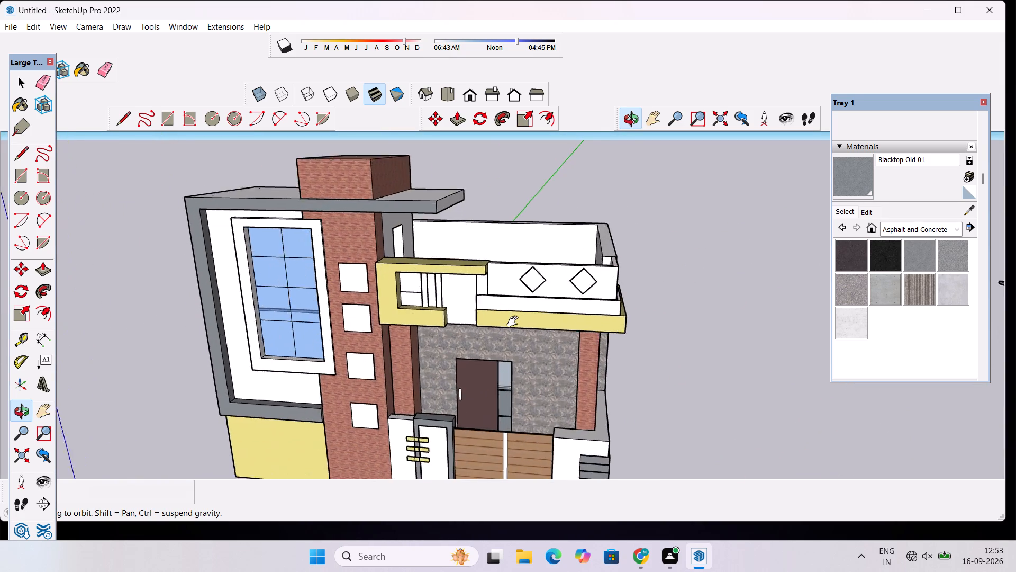
scroll(515, 322, "up", 3, "shift")
left_click_drag(504, 337, 532, 321)
scroll(471, 326, "up", 2)
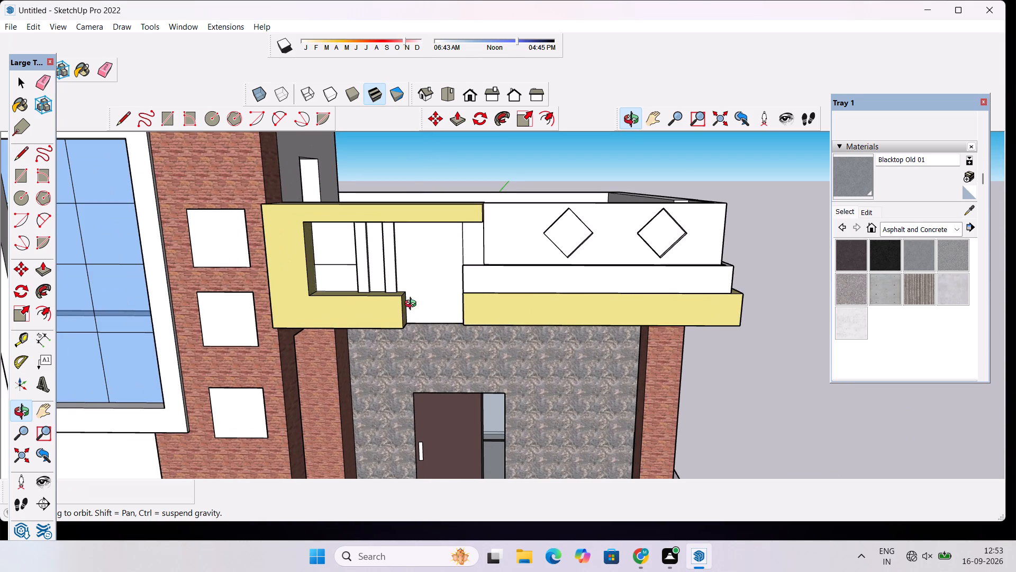
left_click(923, 228)
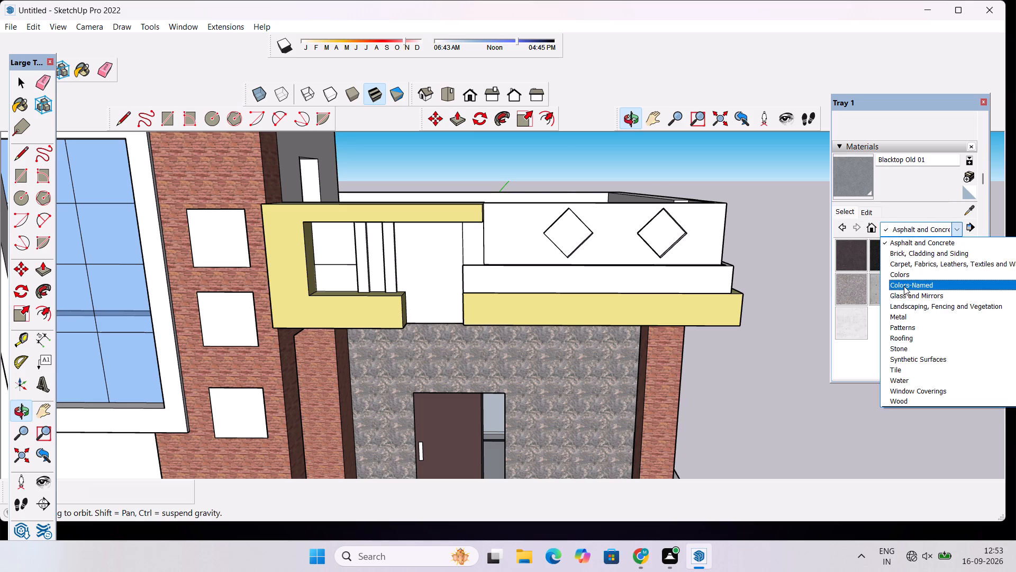
left_click(904, 287)
scroll(878, 280, "down", 11)
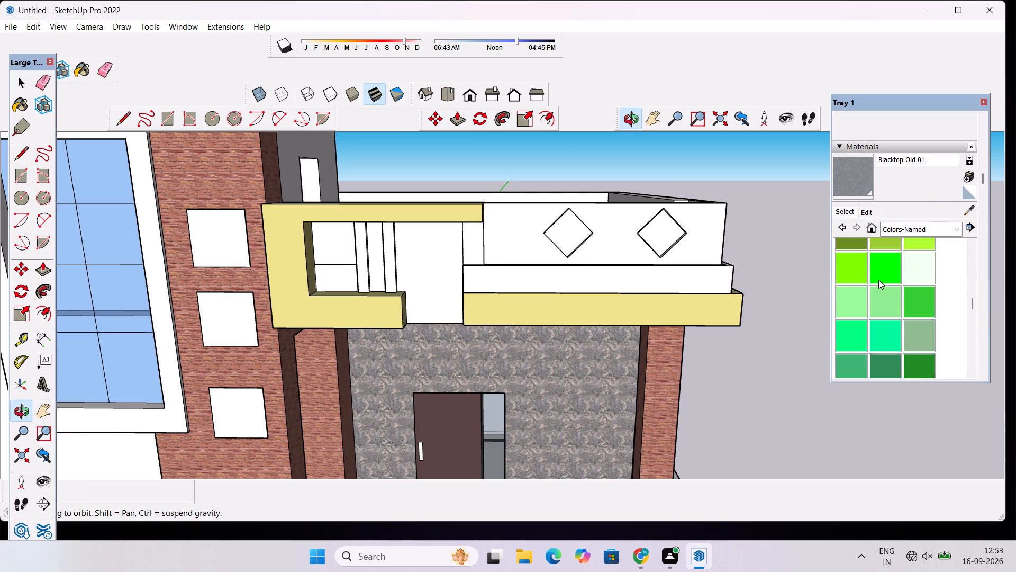
scroll(878, 280, "up", 2)
left_click(854, 319)
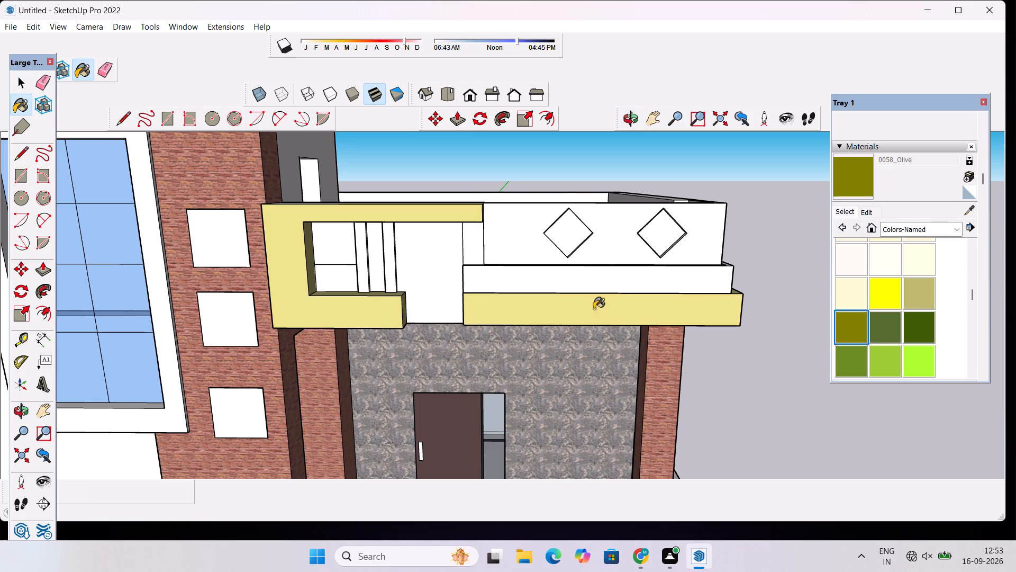
scroll(489, 277, "up", 3)
left_click(421, 251)
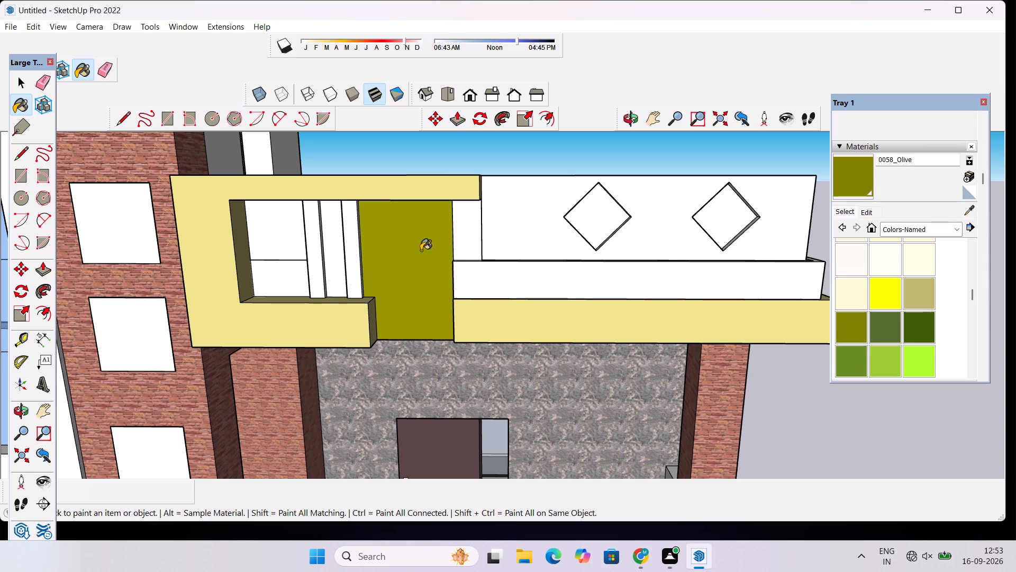
Darken the 0058_Olive material by lowering its brightness in the Color Wheel picker.
left_click(868, 214)
left_click(896, 282)
double_click(896, 287)
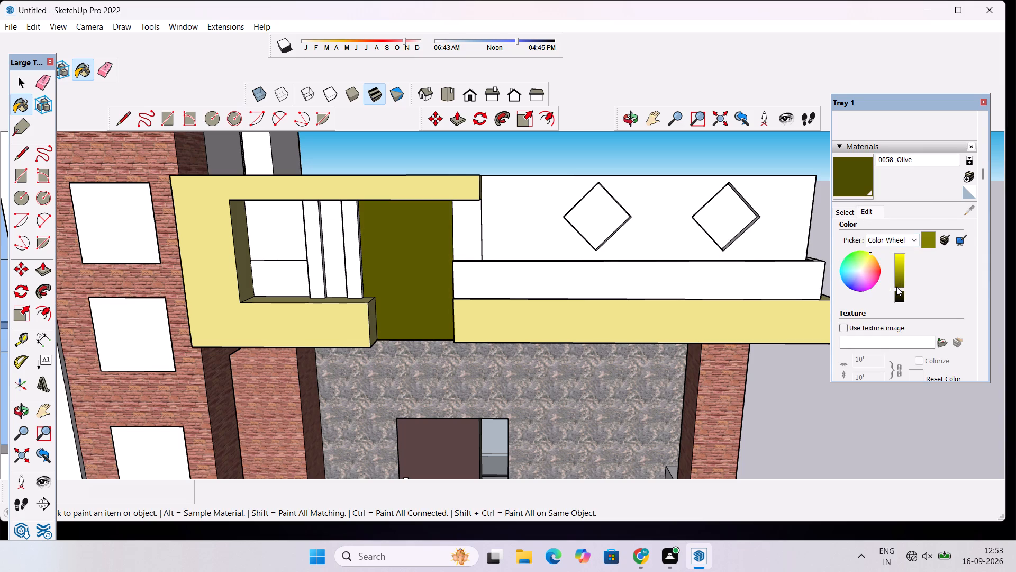
Paint the front and side faces of the two vertical slats in the yellow balcony frame's opening with 0058_Olive.
scroll(712, 254, "down", 4)
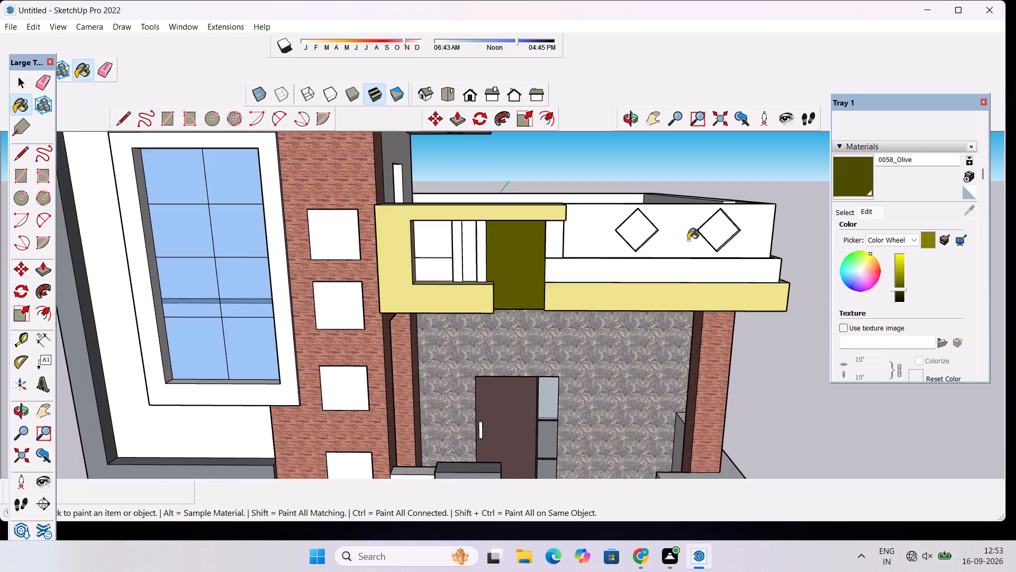
scroll(688, 240, "down", 5)
scroll(642, 318, "up", 4)
scroll(455, 243, "up", 5)
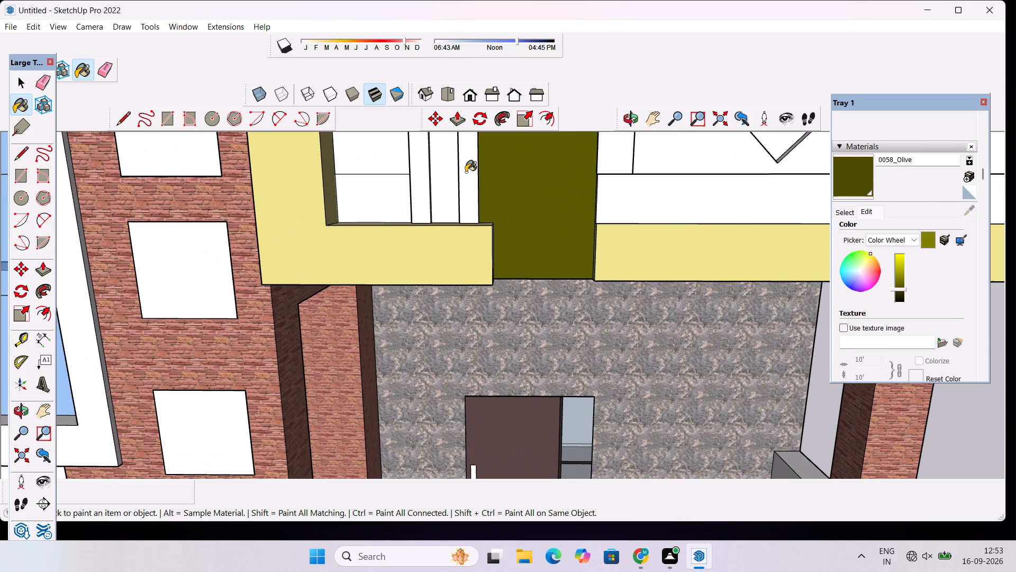
scroll(466, 174, "down", 8)
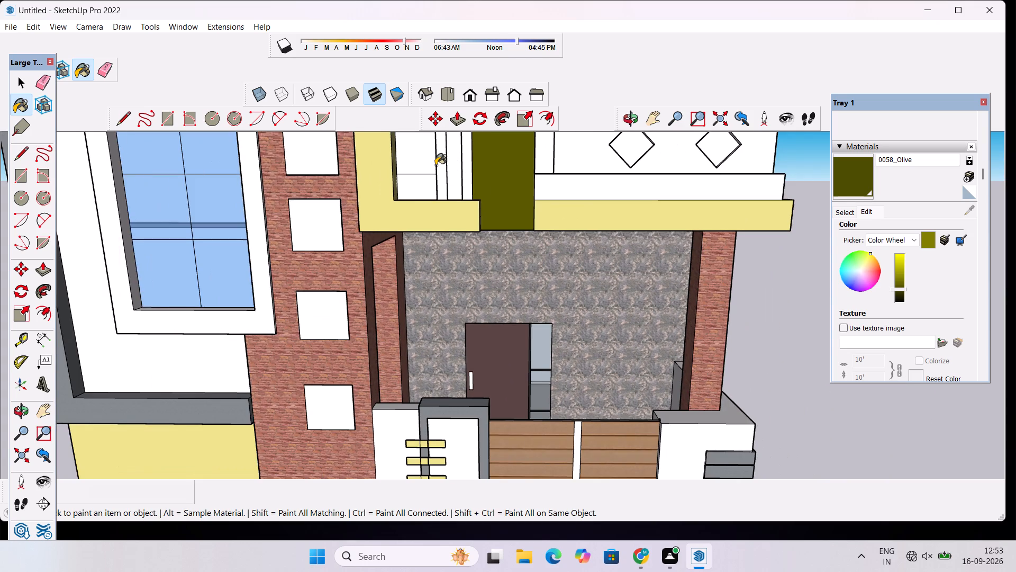
left_click(443, 162)
left_click(632, 121)
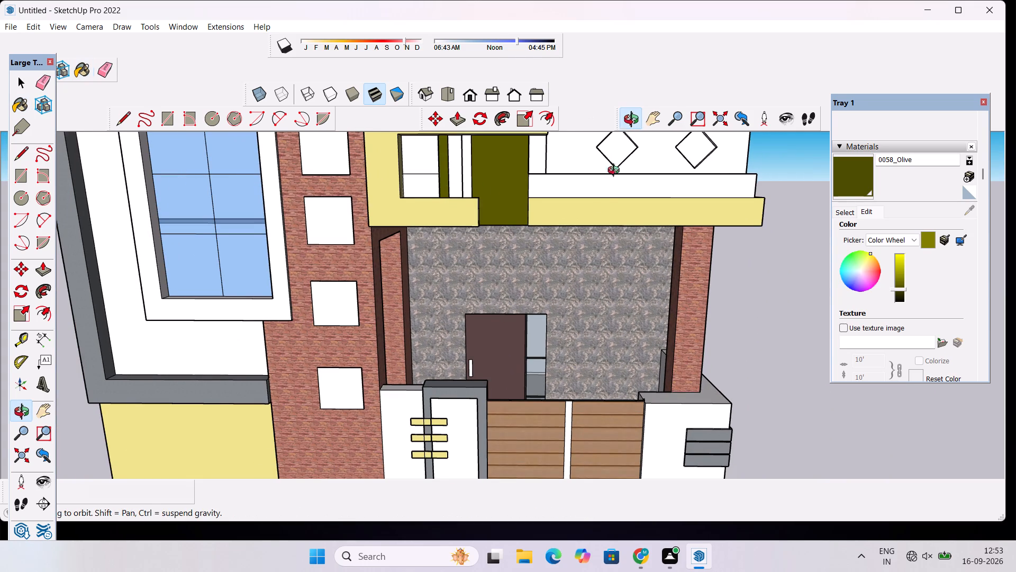
left_click_drag(607, 204, 308, 203)
scroll(433, 159, "up", 9)
left_click_drag(506, 216, 647, 231)
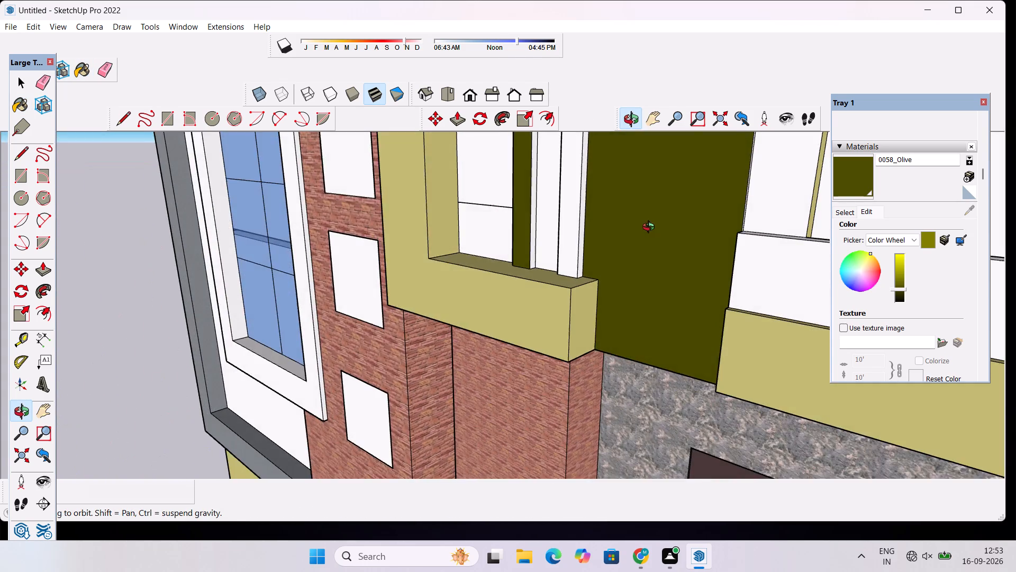
scroll(639, 226, "down", 6)
left_click(842, 177)
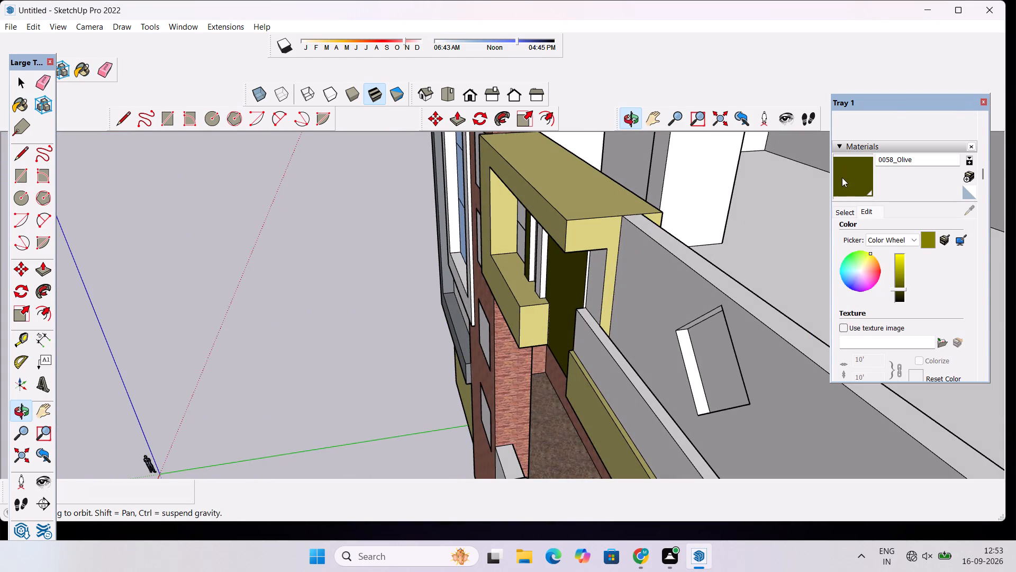
scroll(544, 244, "up", 9)
left_click(535, 251)
left_click(521, 221)
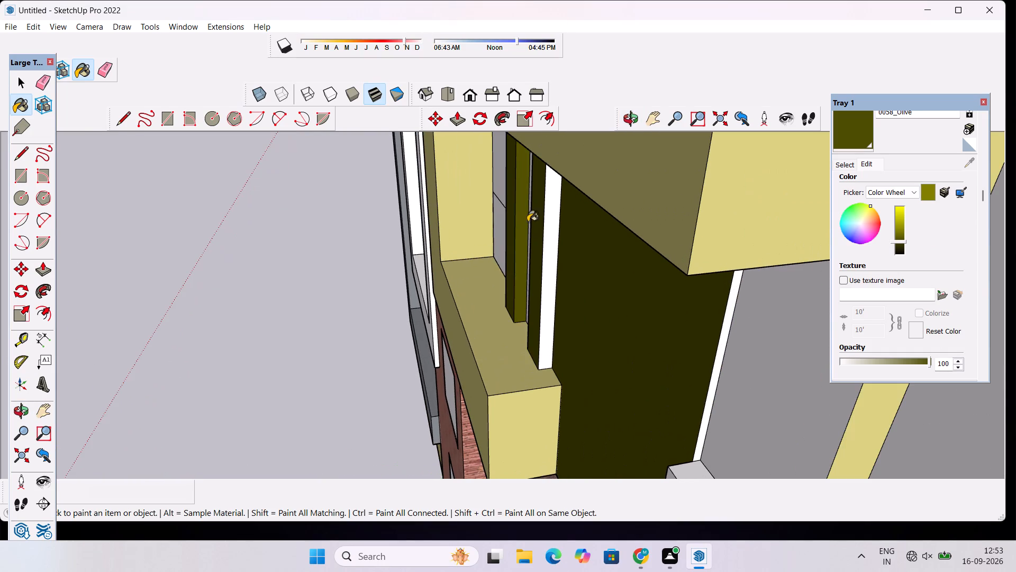
left_click(546, 230)
Paint the olive wall panel's narrow side edge next to the parapet with 0058_Olive.
scroll(593, 230, "down", 4)
scroll(659, 312, "up", 4)
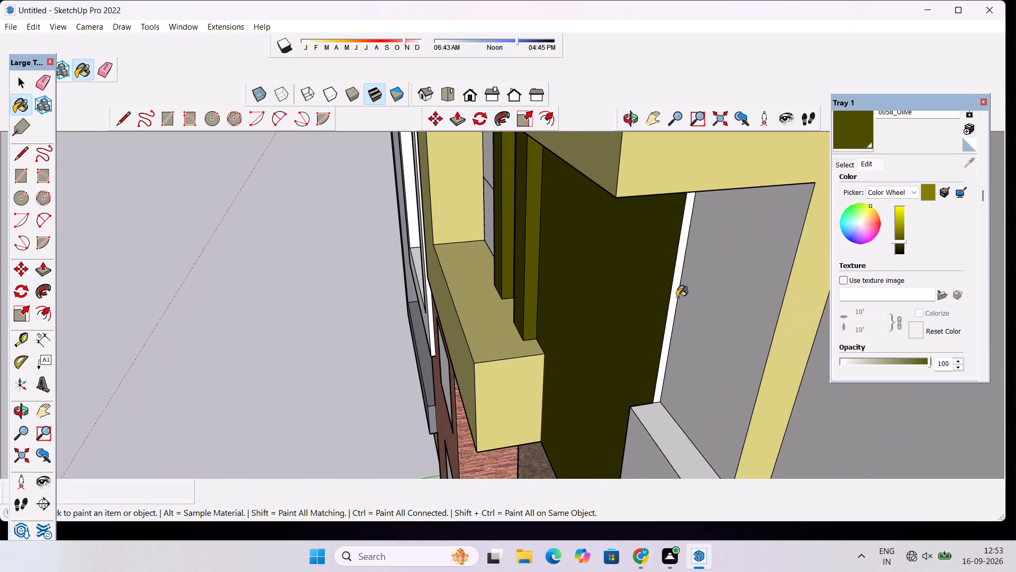
left_click(674, 289)
scroll(631, 295, "down", 7)
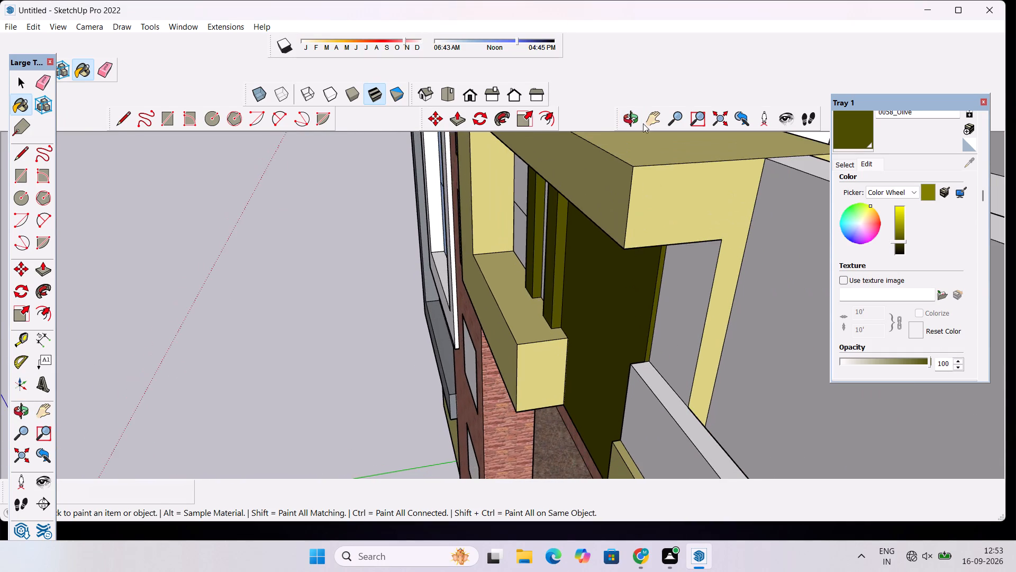
Paint the remaining white side faces of the two vertical slats in the yellow balcony frame's opening with 0058_Olive.
left_click(629, 116)
left_click_drag(487, 269, 667, 181)
scroll(622, 200, "down", 6)
left_click_drag(592, 225, 860, 236)
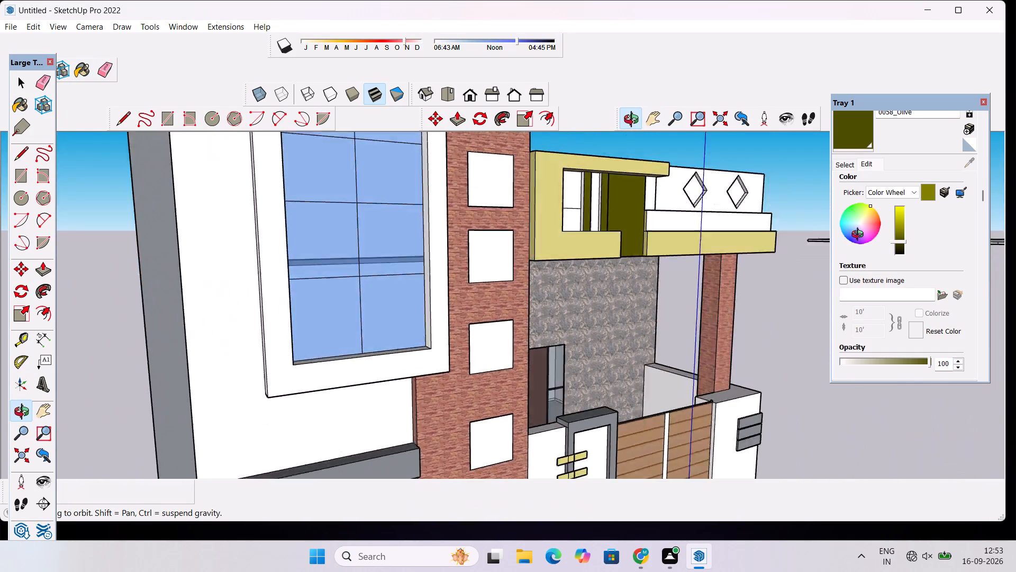
left_click_drag(860, 236, 921, 234)
scroll(521, 180, "up", 14)
left_click(851, 123)
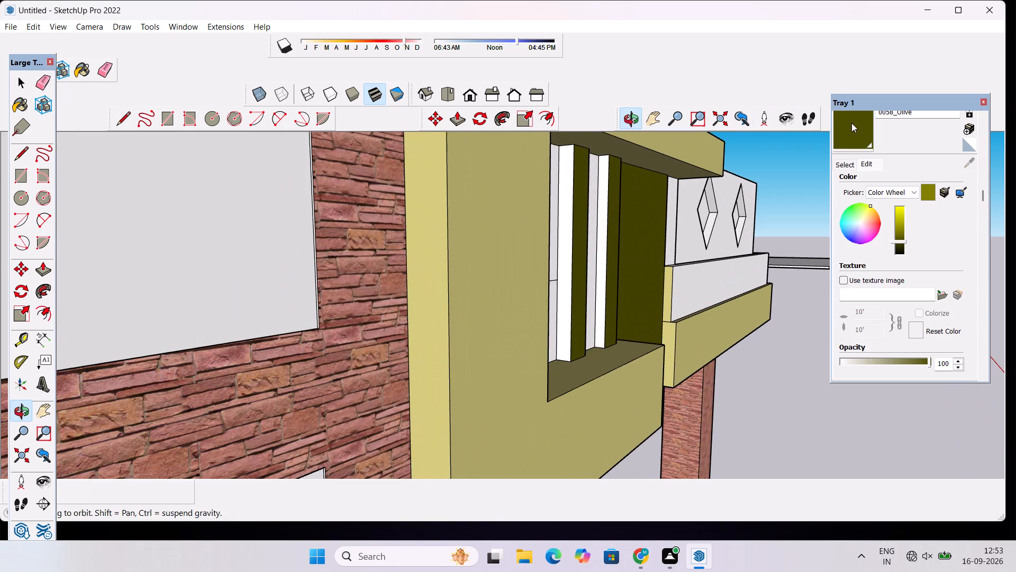
scroll(657, 227, "up", 5)
left_click(540, 229)
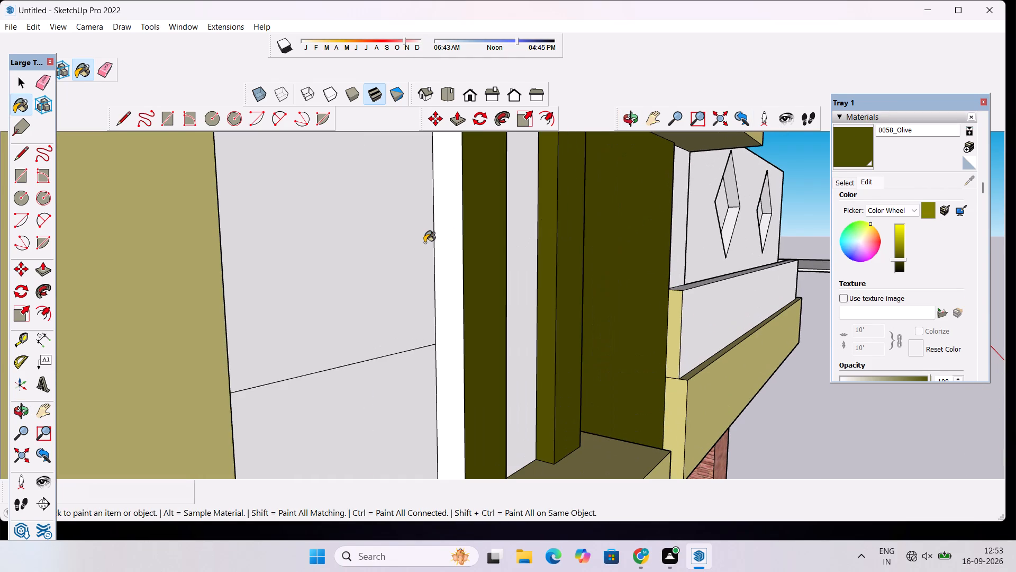
left_click(444, 234)
Paint the recessed back faces of both diamond cut-outs in the first-floor parapet wall with 0058_Olive.
scroll(395, 261, "down", 10)
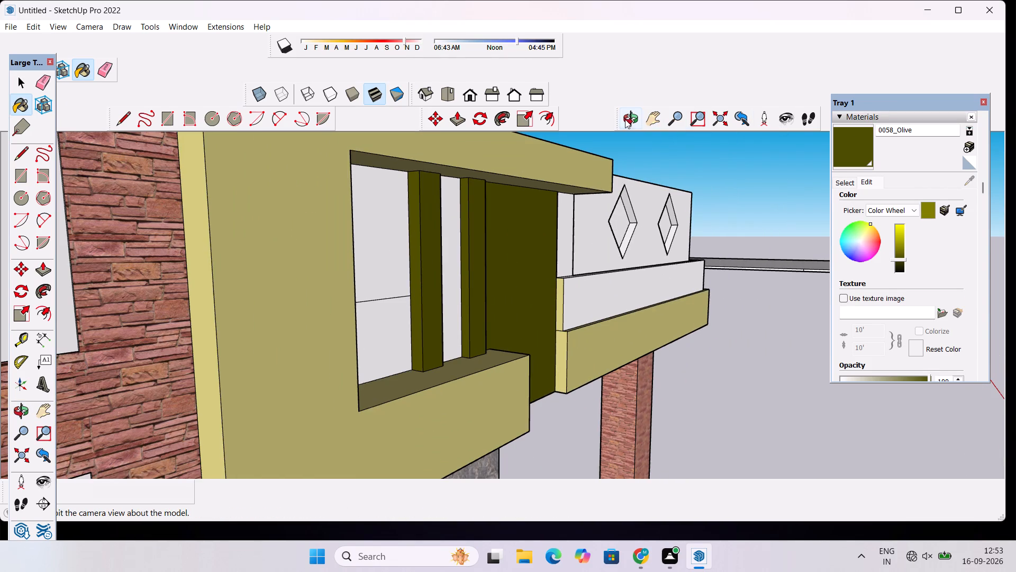
left_click(625, 119)
left_click_drag(647, 180, 501, 192)
scroll(412, 152, "down", 8)
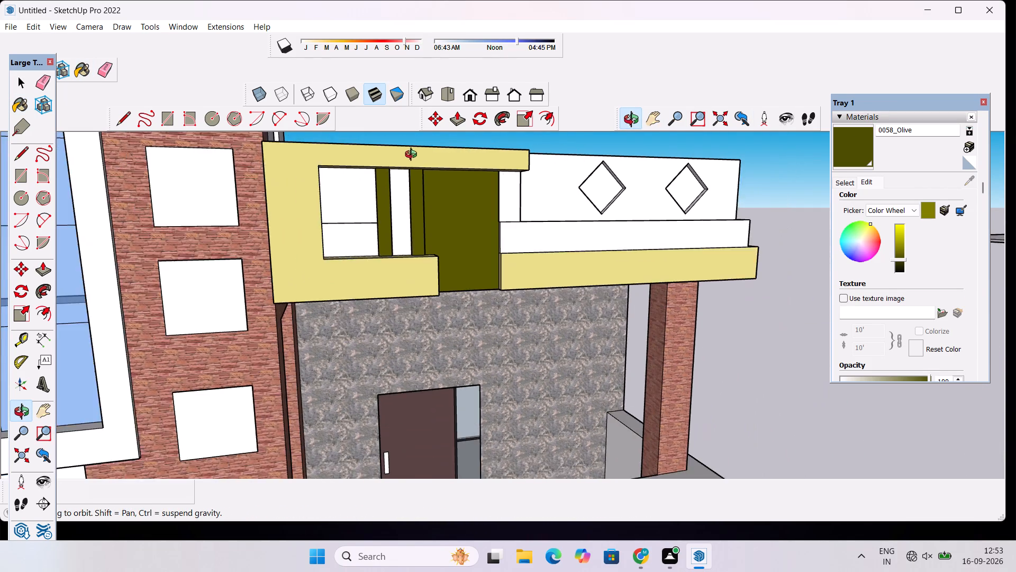
scroll(413, 156, "down", 4)
left_click_drag(467, 181, 362, 213)
scroll(364, 214, "up", 4)
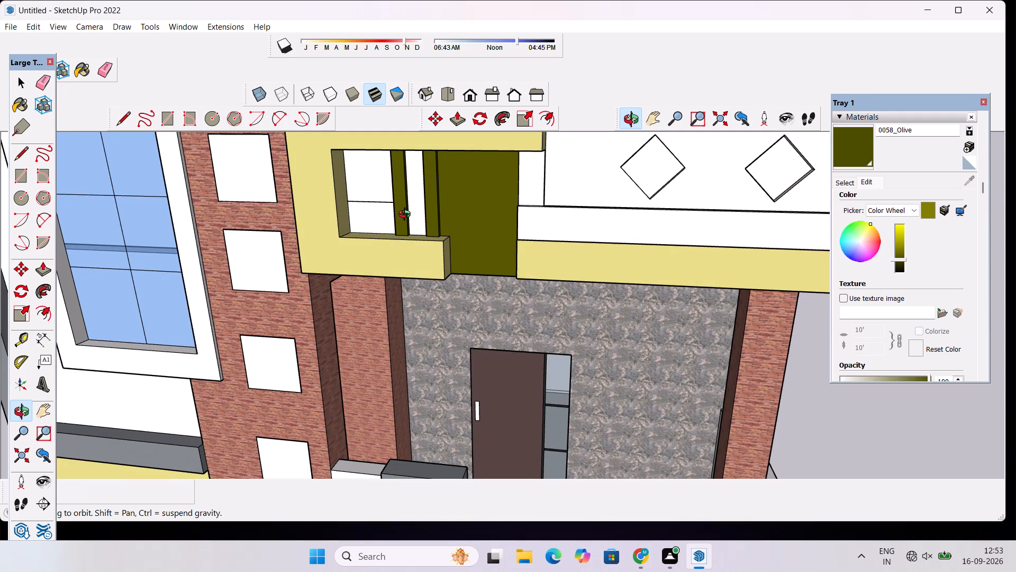
left_click_drag(432, 220, 281, 245, "shift")
scroll(467, 218, "up", 3)
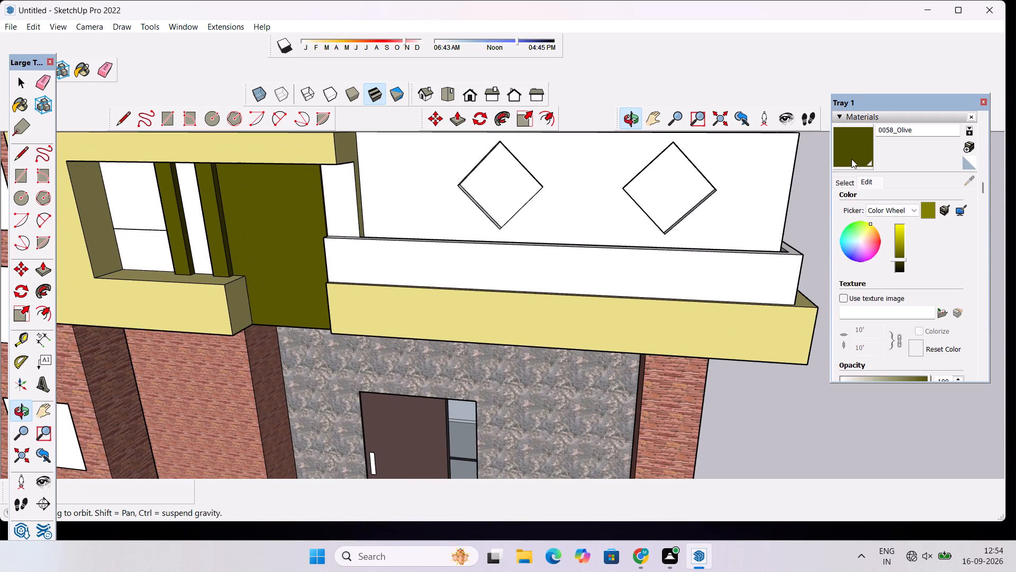
left_click(851, 159)
left_click(518, 188)
left_click(688, 184)
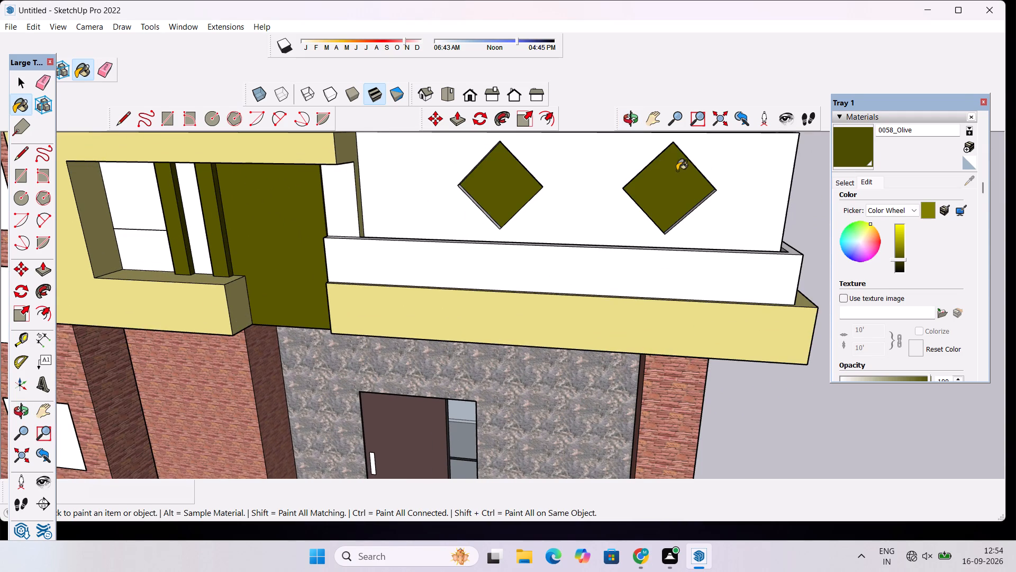
Paint both diamonds' inner edge faces on the balcony-frame side, plus the second diamond's lower outer edge face, with 0058_Olive.
left_click(625, 116)
left_click_drag(596, 205, 465, 249)
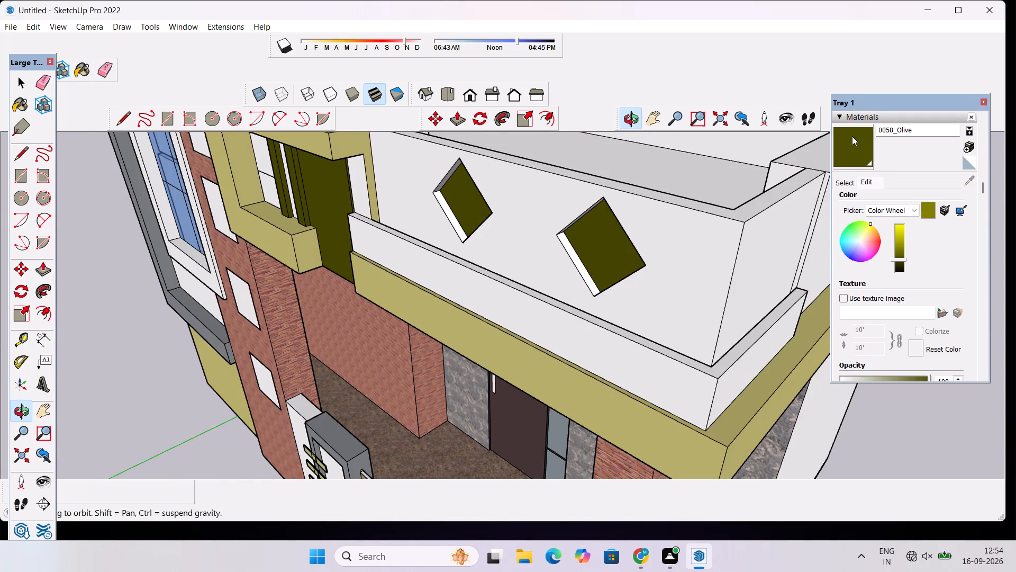
left_click(852, 136)
scroll(462, 176, "up", 11)
left_click(437, 159)
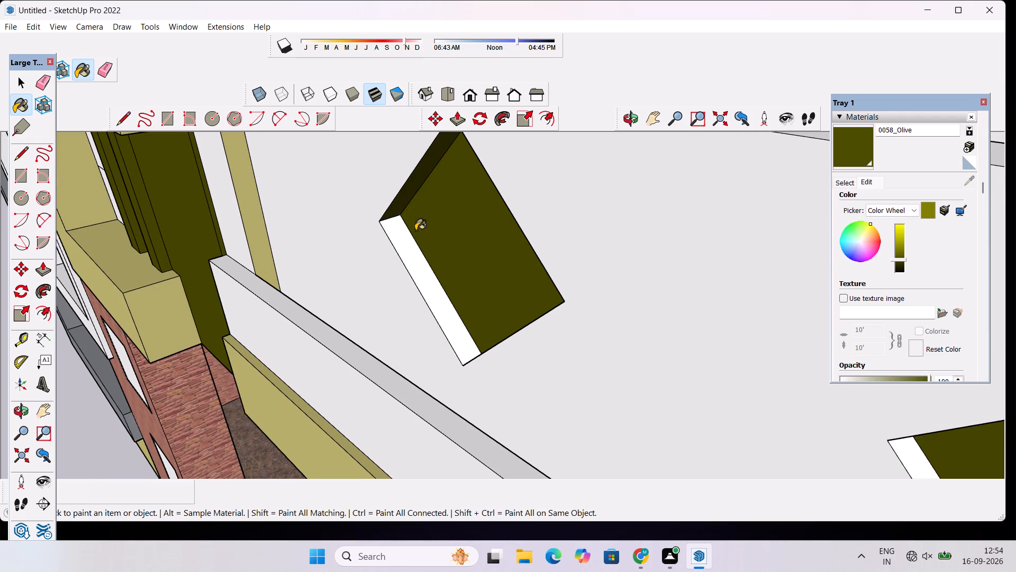
left_click_drag(413, 240, 411, 248)
scroll(432, 167, "down", 9)
scroll(566, 271, "up", 5)
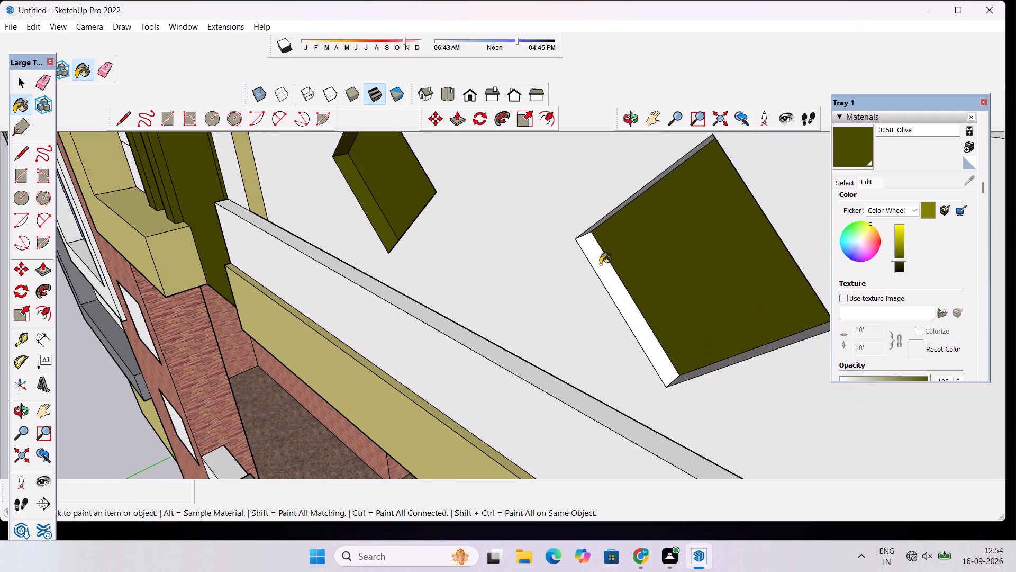
left_click(611, 282)
left_click(704, 373)
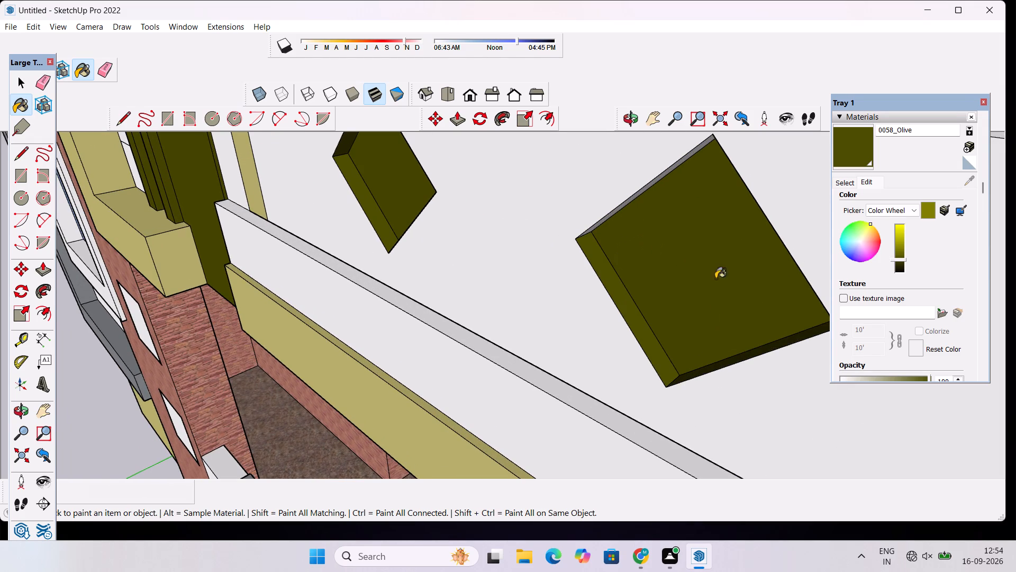
left_click(621, 119)
left_click_drag(638, 222, 624, 141)
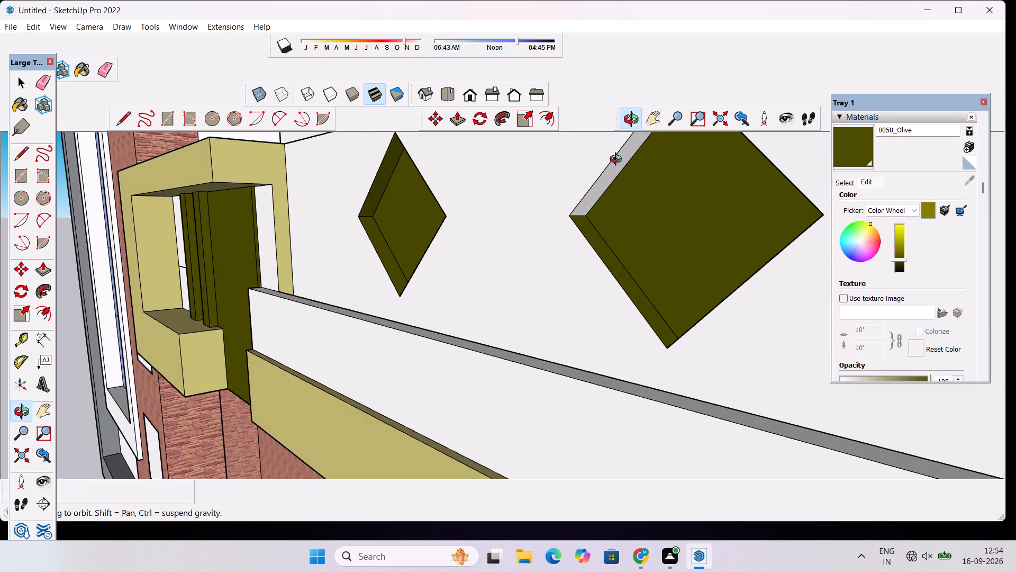
left_click_drag(614, 167, 512, 280, "shift")
left_click(860, 145)
left_click(541, 233)
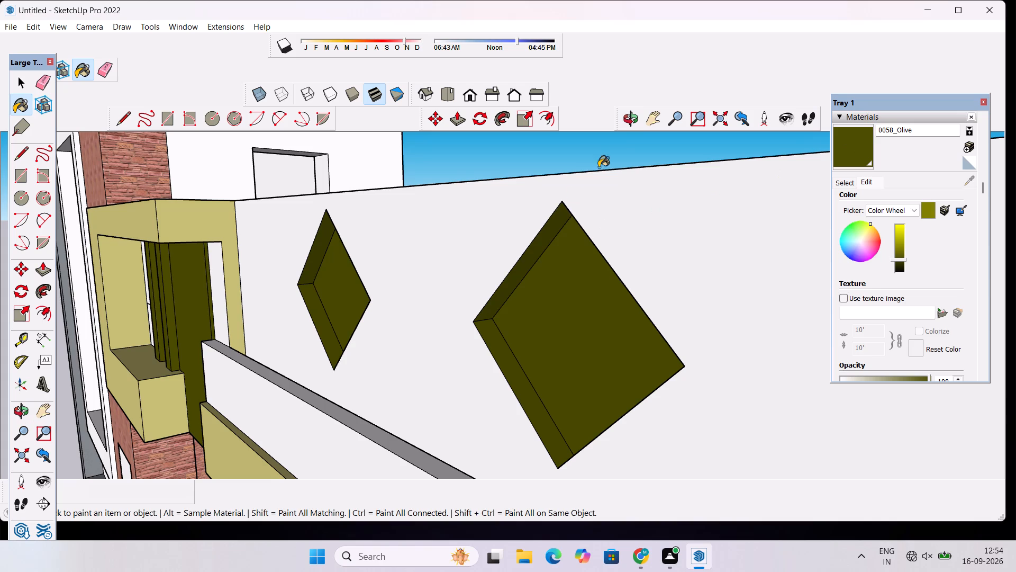
Paint the remaining unpainted inner edge faces of both parapet diamonds, on the side away from the balcony frame, with 0058_Olive.
left_click(622, 117)
left_click_drag(521, 212, 810, 193)
left_click(866, 142)
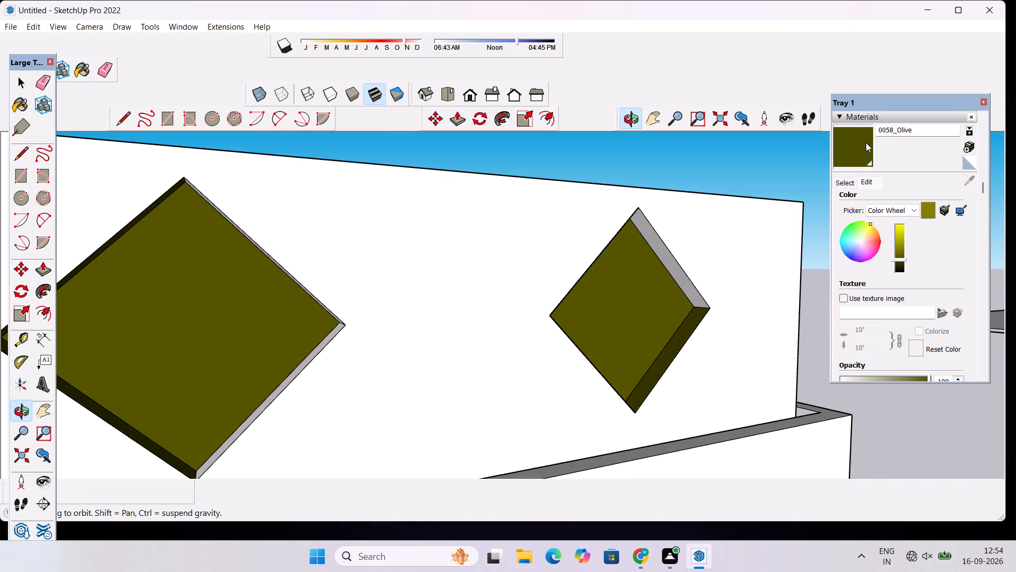
left_click(666, 262)
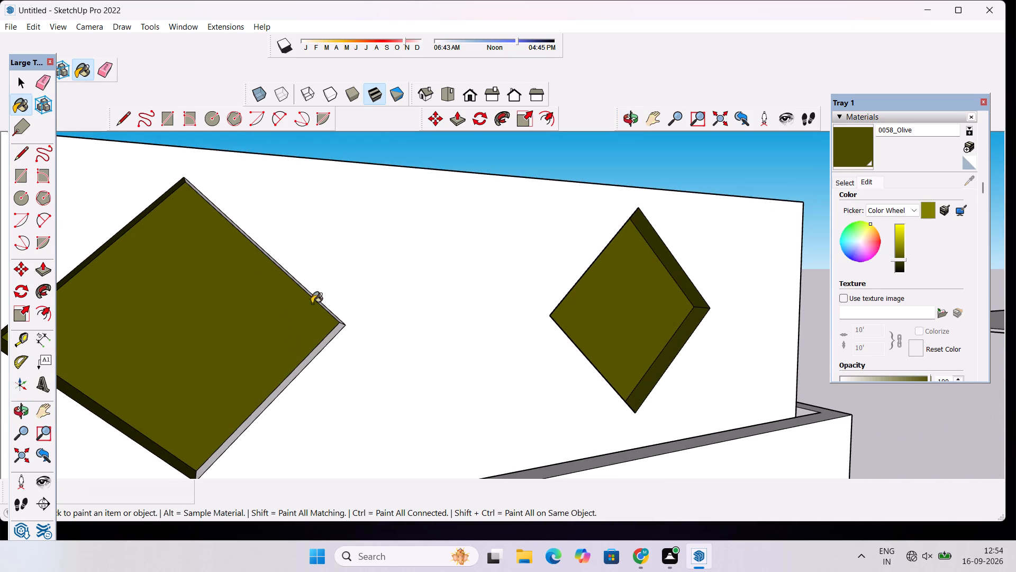
scroll(209, 223, "up", 12)
left_click(253, 200)
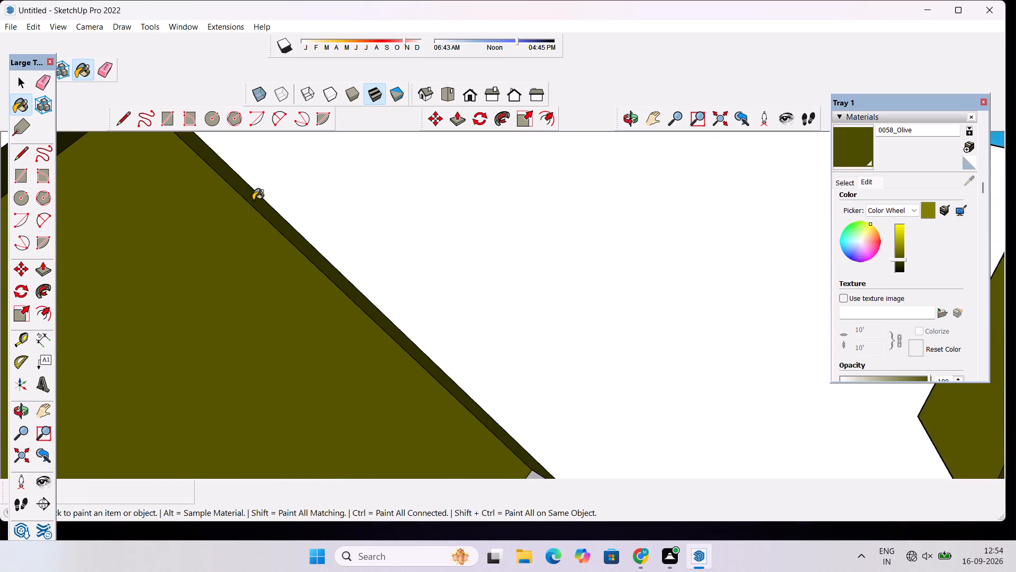
scroll(253, 200, "down", 15)
scroll(263, 390, "up", 10)
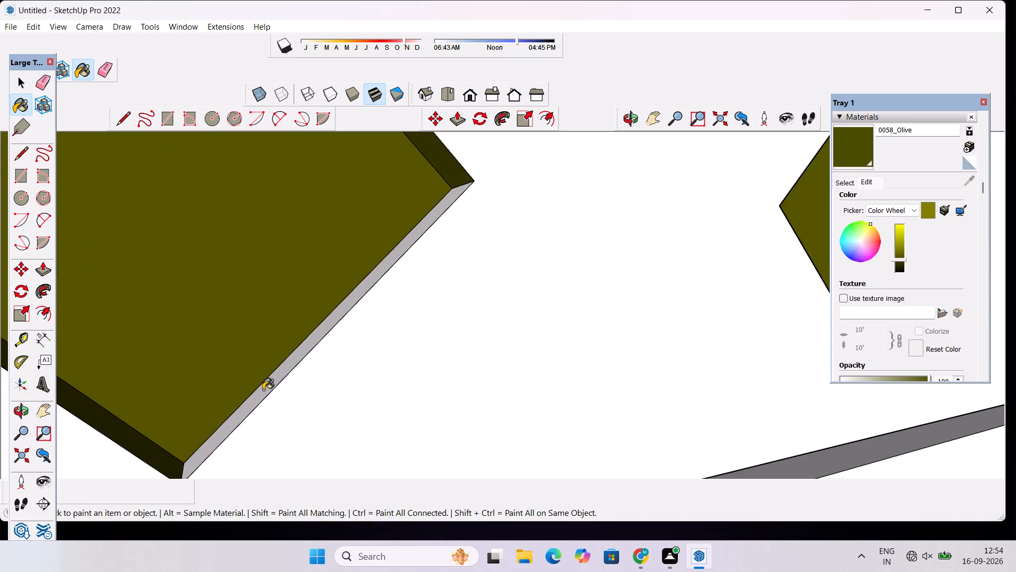
left_click(265, 394)
scroll(294, 347, "down", 15)
Paint the front face of the grey frame around the white panel beside the wooden gate with 0058_Olive.
left_click(630, 119)
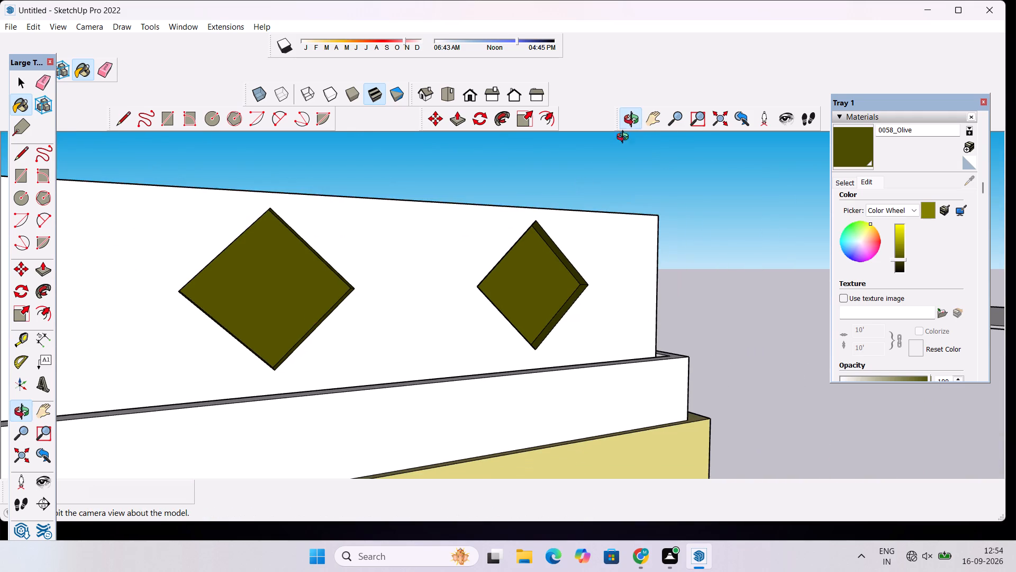
left_click_drag(613, 231, 501, 321)
scroll(507, 267, "down", 11)
left_click_drag(532, 320, 543, 284)
scroll(539, 281, "down", 6)
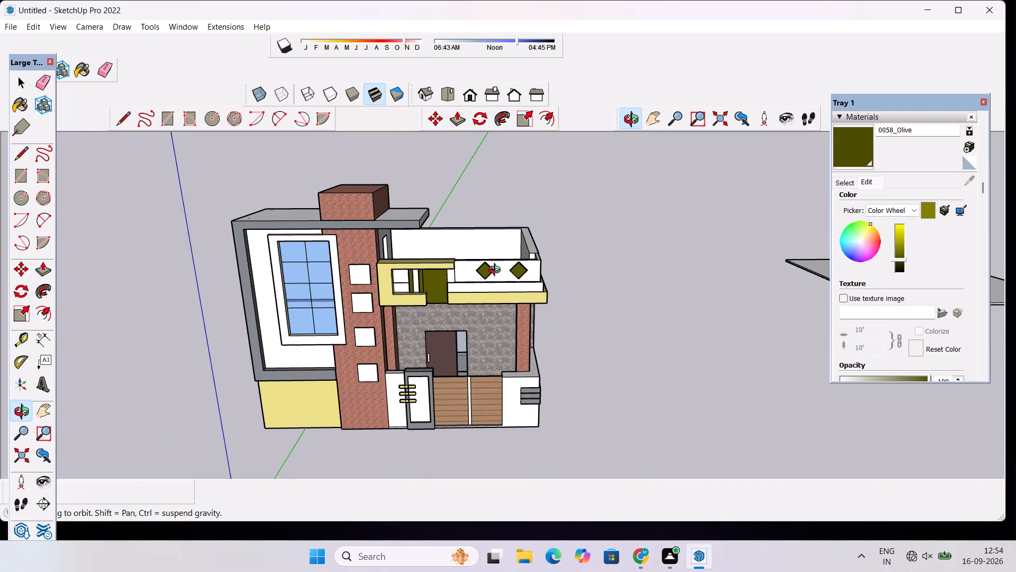
scroll(502, 309, "up", 6)
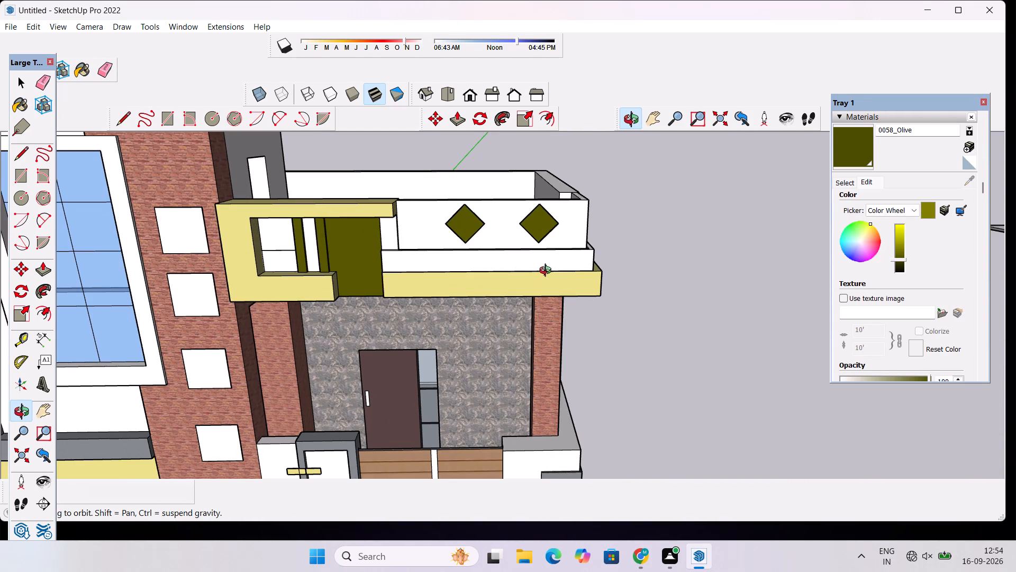
scroll(558, 270, "down", 3)
left_click_drag(658, 301, 609, 317)
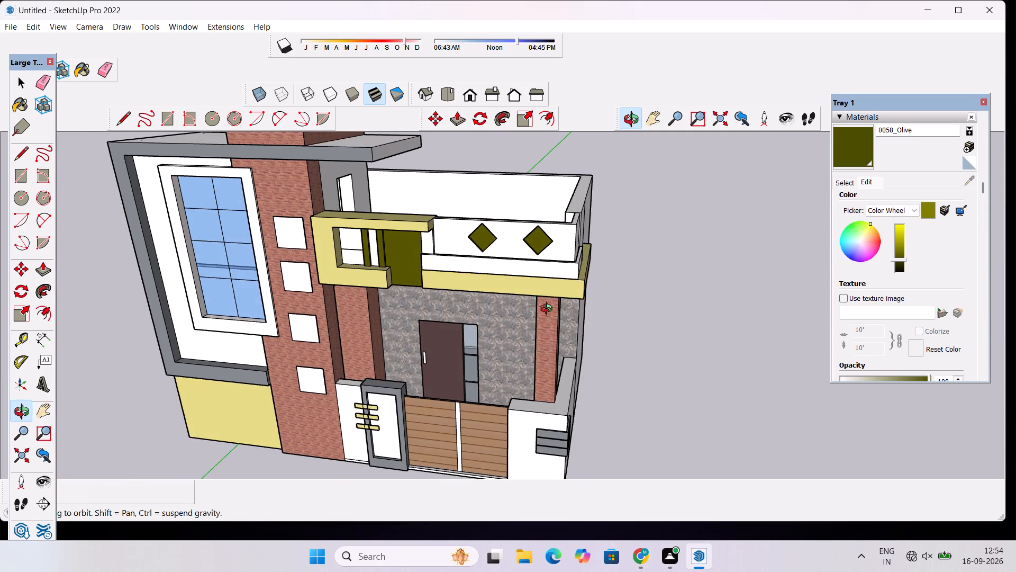
scroll(495, 326, "up", 1)
scroll(498, 302, "down", 8)
scroll(464, 401, "up", 8)
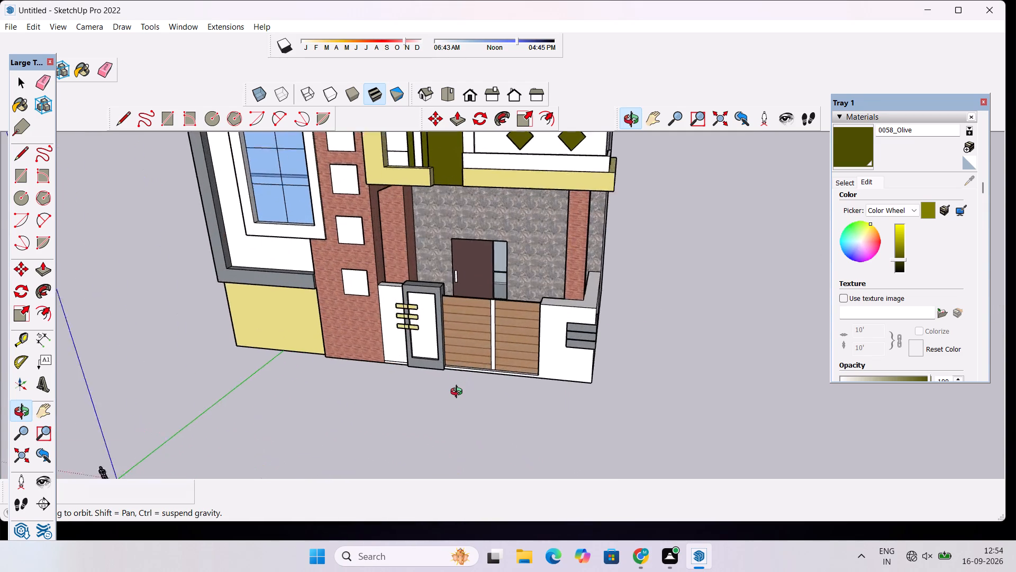
scroll(459, 393, "up", 7)
left_click(863, 149)
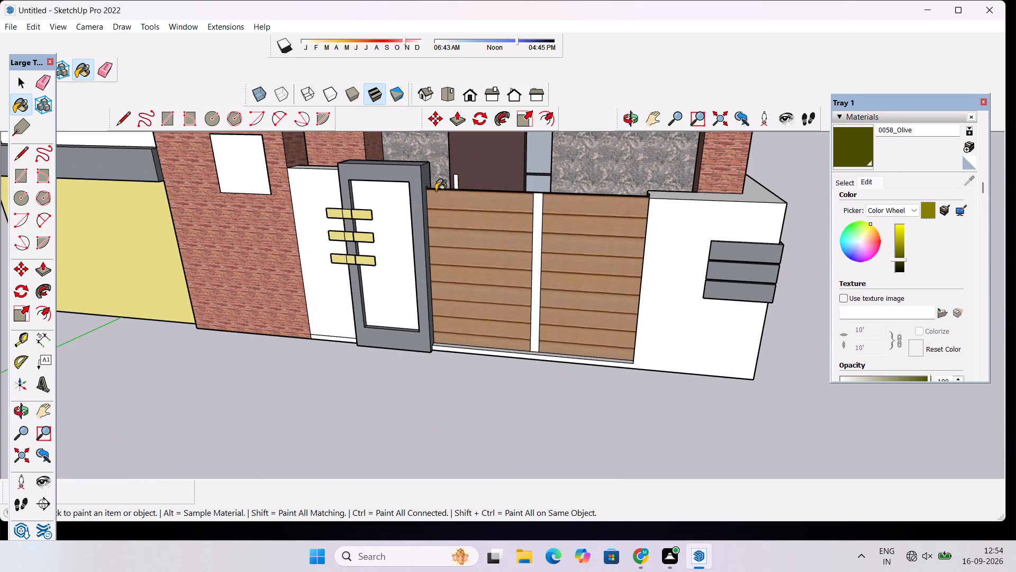
left_click(420, 177)
Paint the gate-side frame's remaining grey outer side and inner reveal faces with 0058_Olive.
scroll(484, 221, "down", 15)
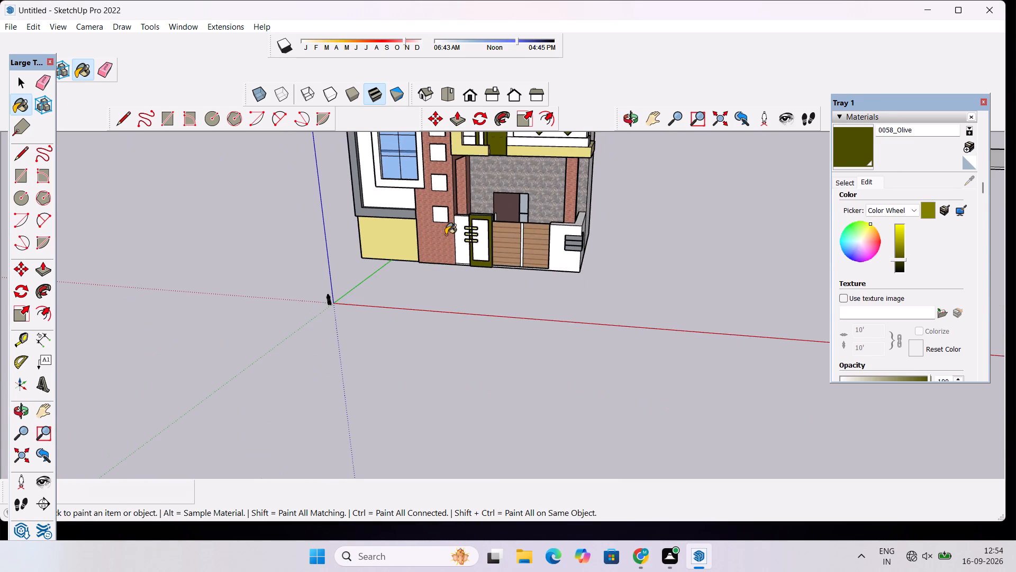
scroll(446, 235, "up", 9)
scroll(486, 221, "down", 7)
scroll(574, 187, "up", 1)
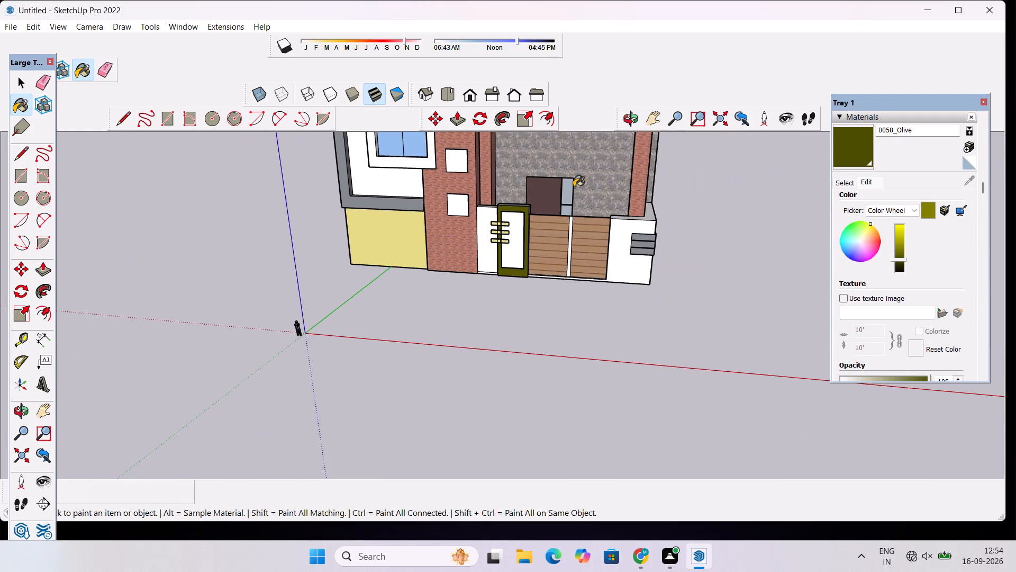
scroll(506, 214, "up", 17)
left_click(547, 198)
scroll(558, 216, "up", 6)
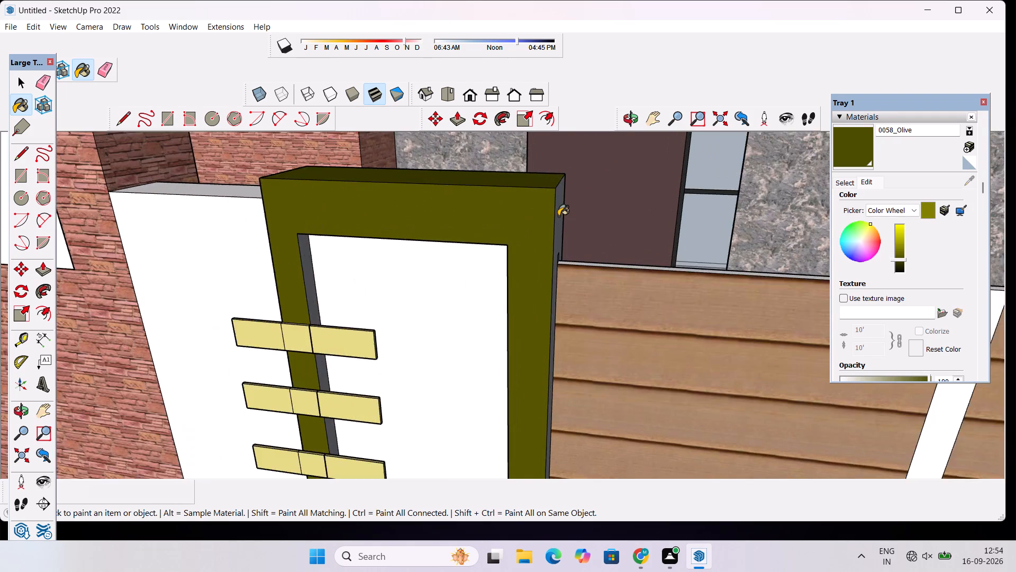
scroll(558, 216, "up", 5)
left_click(558, 216)
scroll(494, 196, "down", 11)
scroll(304, 217, "up", 15)
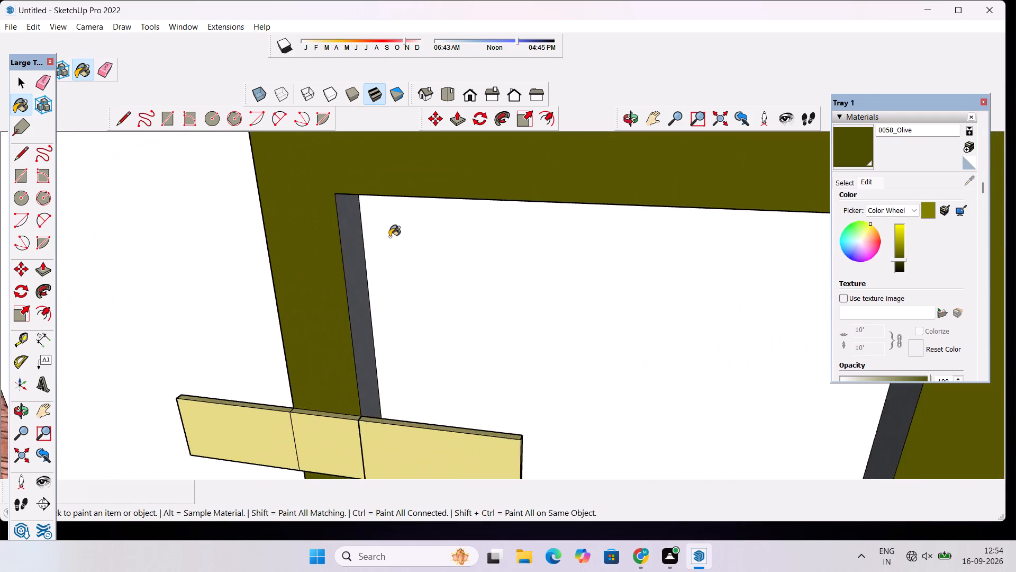
scroll(389, 237, "up", 3)
left_click(331, 244)
scroll(335, 194, "down", 20)
scroll(335, 194, "down", 5)
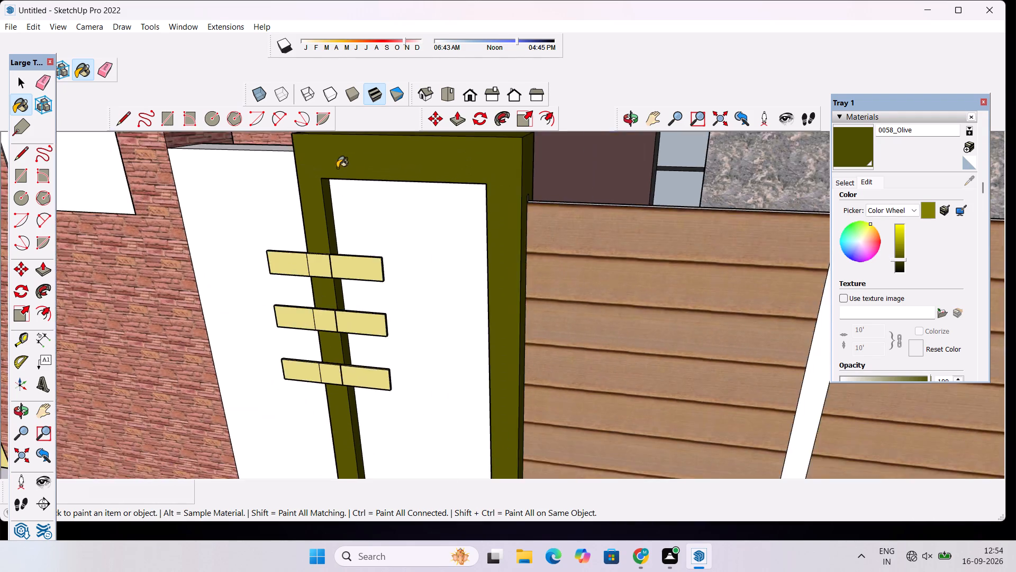
Paint the front and side faces of the three grey bands wrapping the compound wall's corner with 0058_Olive.
scroll(337, 168, "down", 17)
scroll(486, 201, "up", 11)
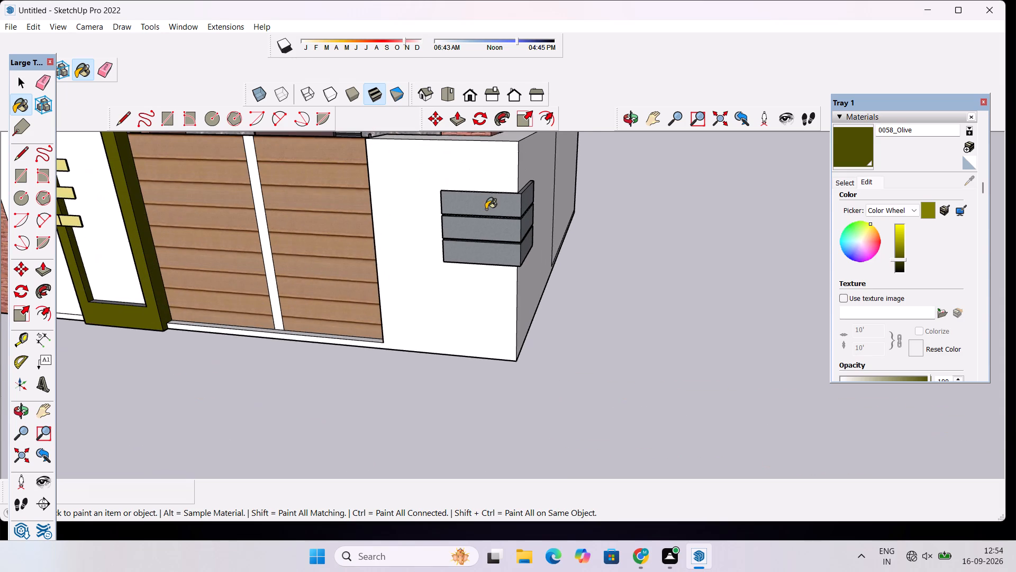
left_click(486, 209)
left_click(483, 244)
left_click(493, 234)
left_click(523, 248)
left_click(527, 230)
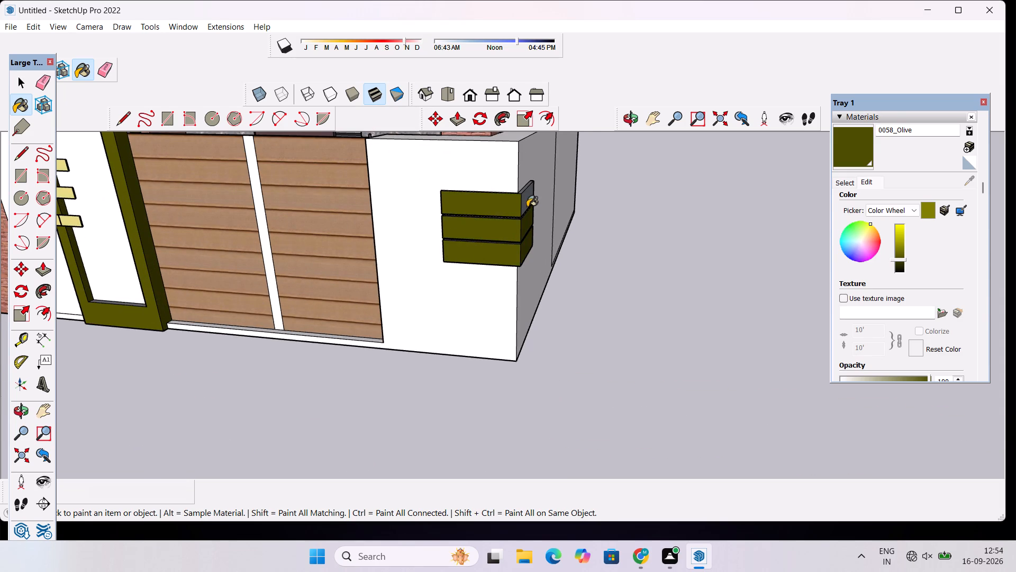
left_click(527, 201)
scroll(521, 175, "up", 16)
left_click(524, 256)
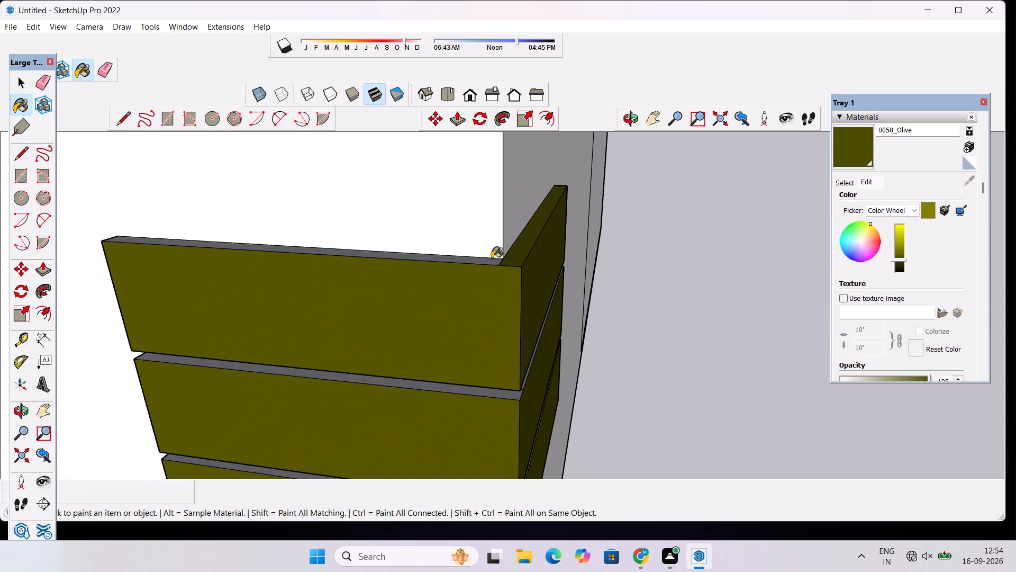
Paint the exposed top faces of the three bands at the compound wall's corner with 0058_Olive.
left_click(482, 260)
scroll(510, 266, "down", 1)
scroll(491, 403, "up", 10)
left_click(534, 348)
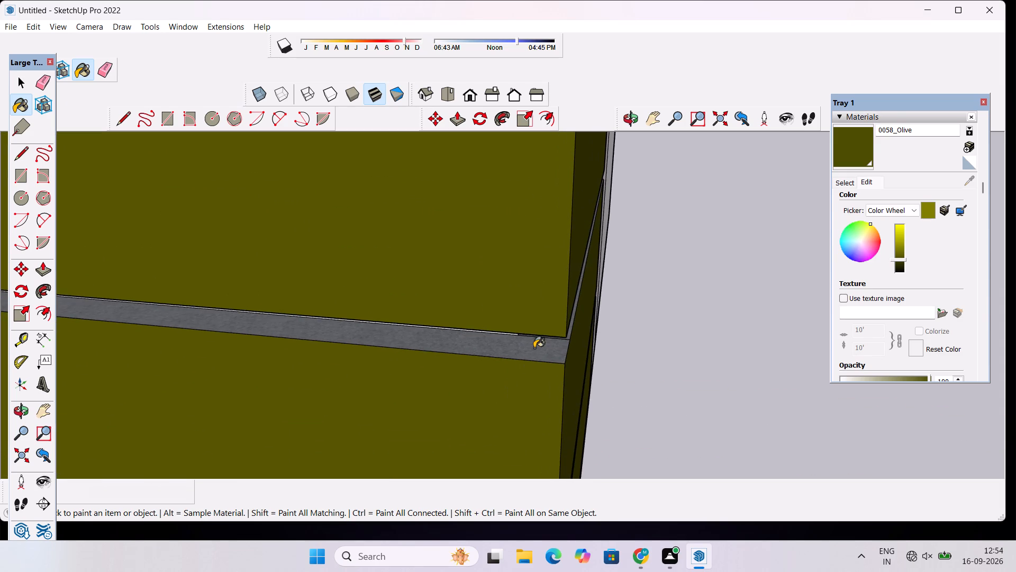
scroll(568, 338, "up", 10)
left_click(574, 323)
scroll(552, 253, "down", 13)
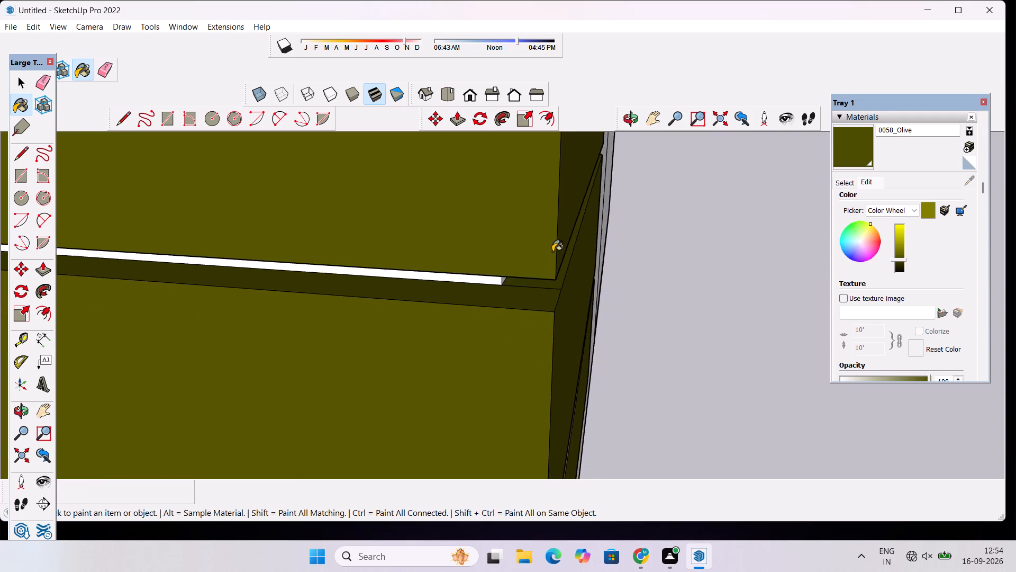
scroll(552, 252, "down", 17)
scroll(544, 329, "up", 20)
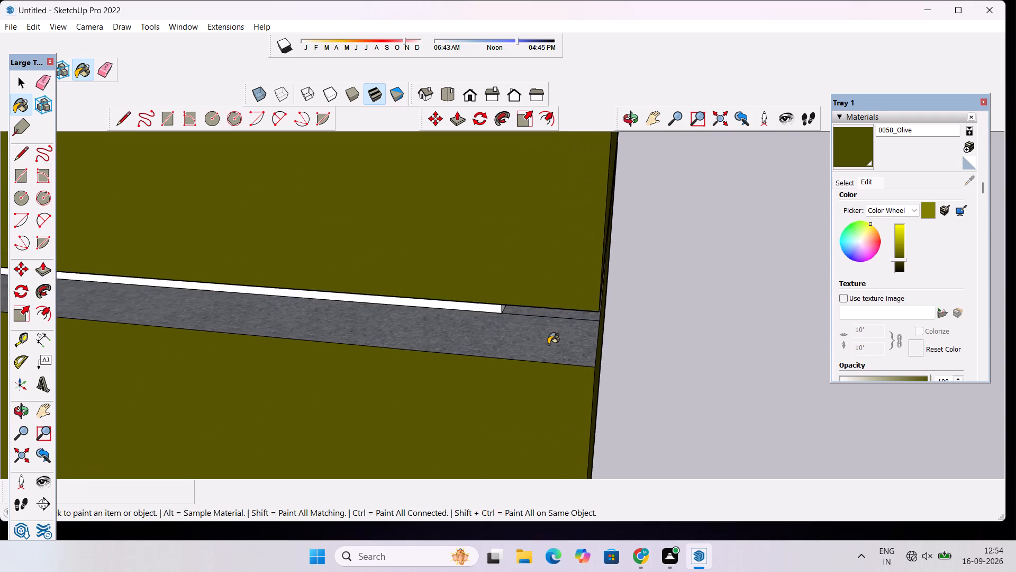
scroll(548, 344, "up", 8)
left_click(548, 344)
left_click(576, 275)
scroll(576, 276, "down", 12)
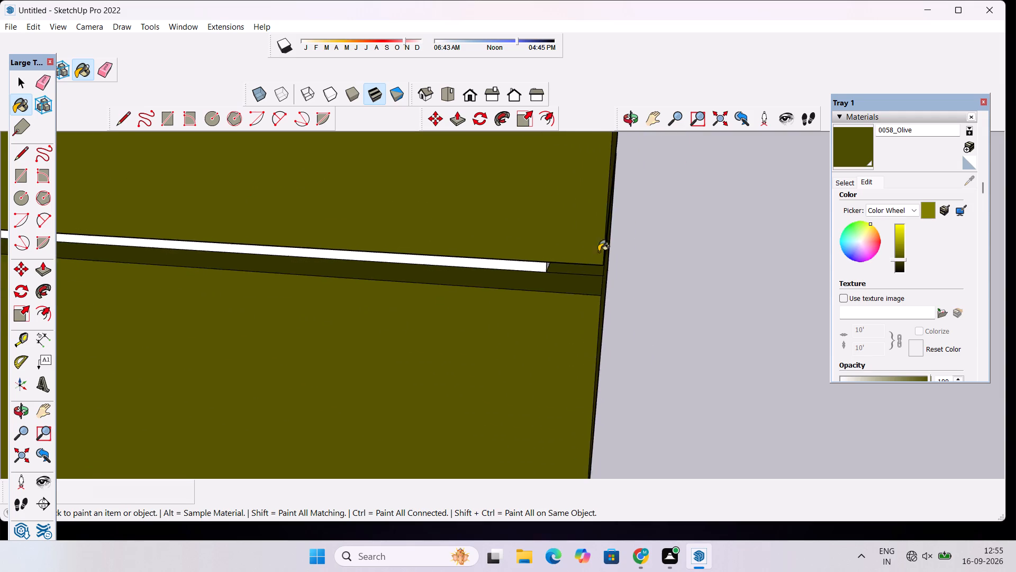
scroll(598, 252, "down", 16)
Paint the gate-facing end faces of the three compound-wall corner bands with 0058_Olive.
left_click(628, 114)
left_click_drag(529, 264, 649, 243)
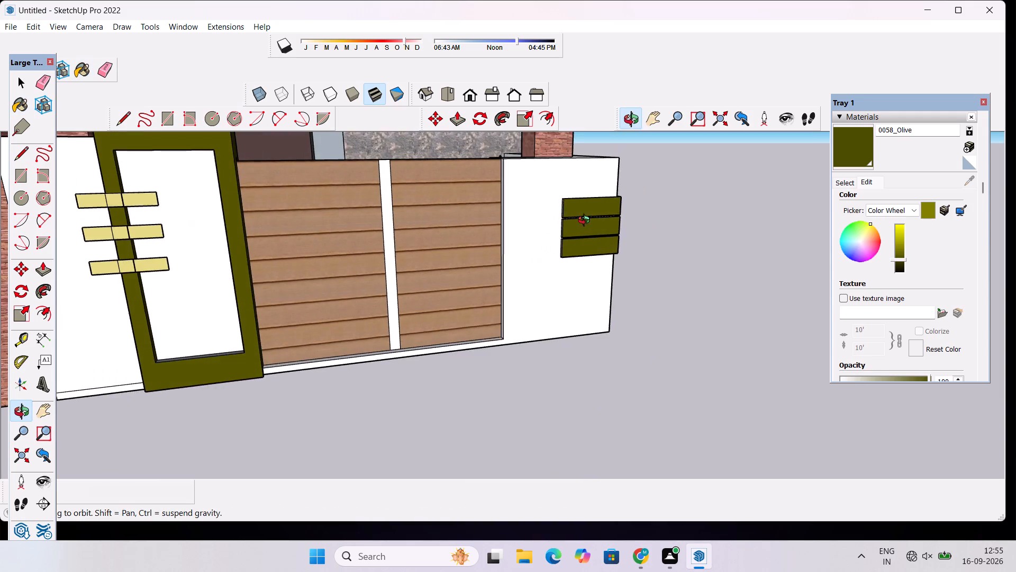
scroll(571, 223, "up", 12)
left_click_drag(518, 178, 561, 206)
scroll(567, 203, "up", 5)
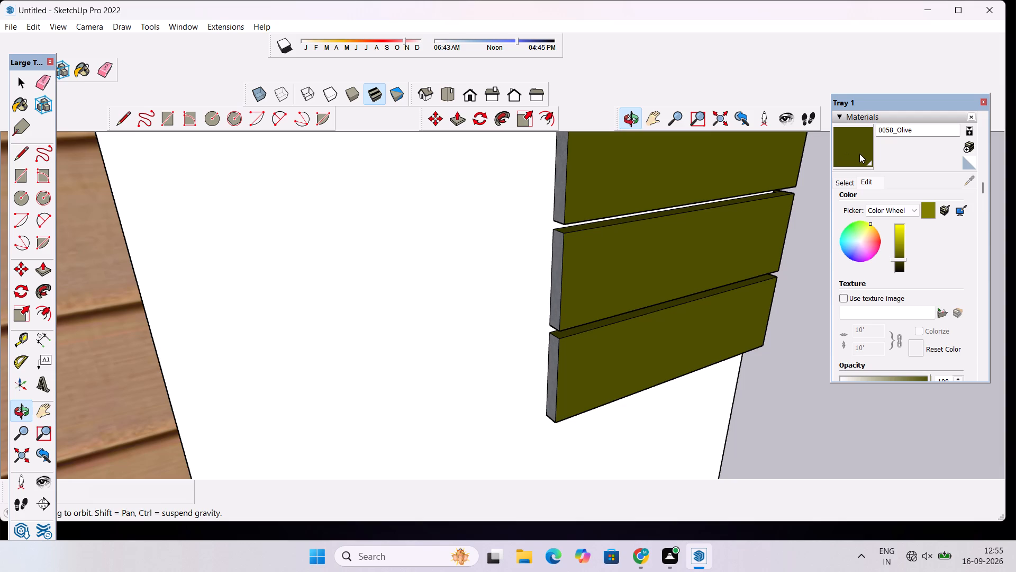
left_click(859, 154)
scroll(567, 179, "up", 3)
left_click(554, 168)
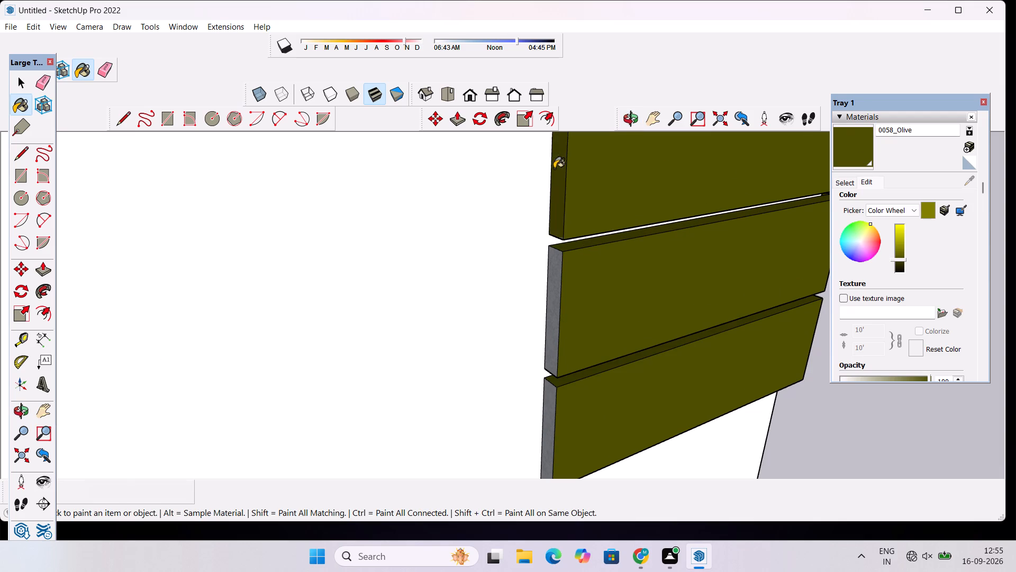
scroll(555, 173, "down", 4)
left_click(557, 249)
scroll(547, 192, "down", 6)
scroll(550, 297, "up", 5)
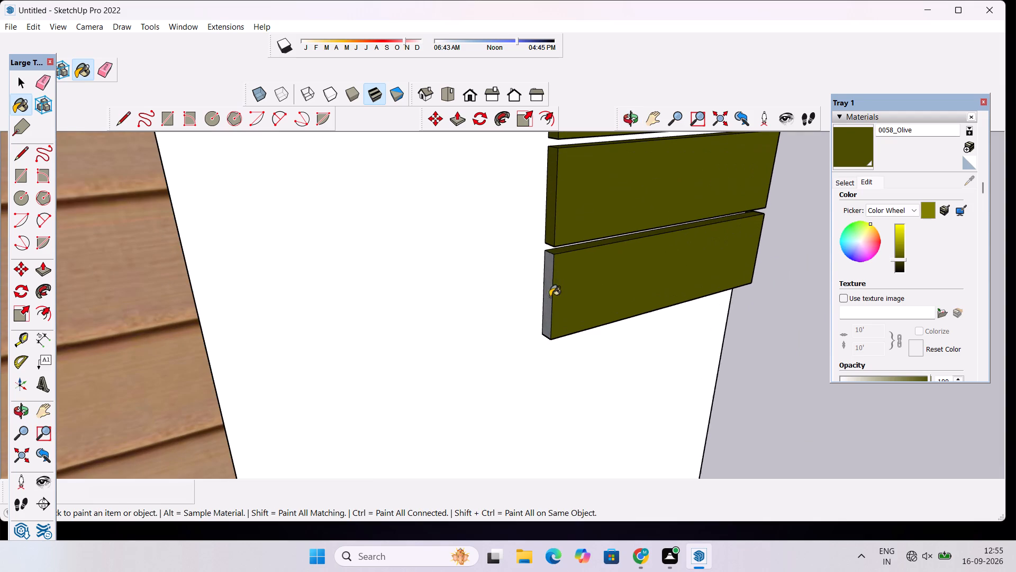
left_click(543, 288)
left_click(550, 287)
scroll(578, 200, "down", 4)
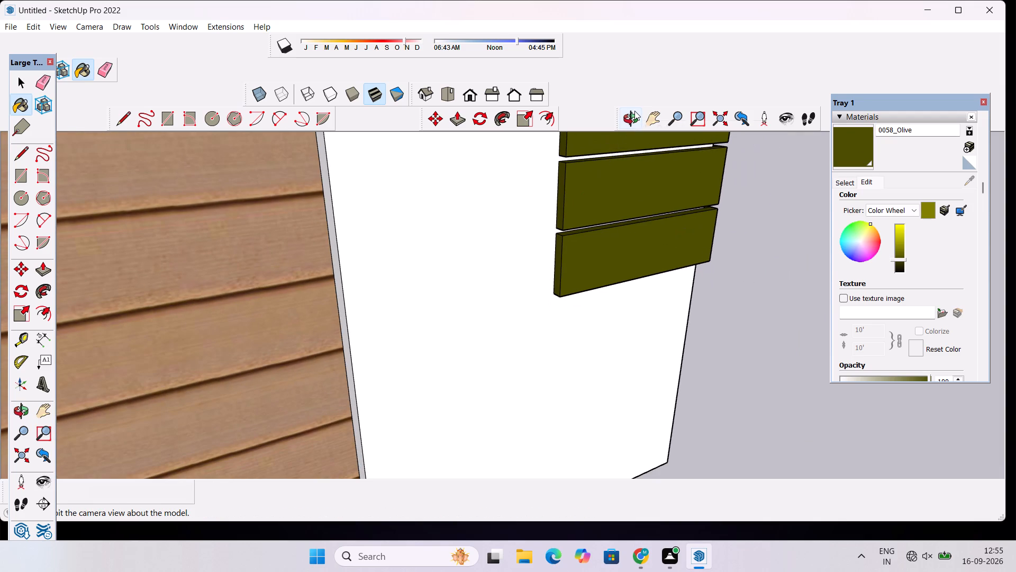
Paint the three corner bands' grey end faces on the compound's side wall with 0058_Olive.
left_click(634, 118)
left_click_drag(704, 215, 382, 221)
scroll(373, 208, "down", 6)
left_click_drag(525, 216, 198, 221)
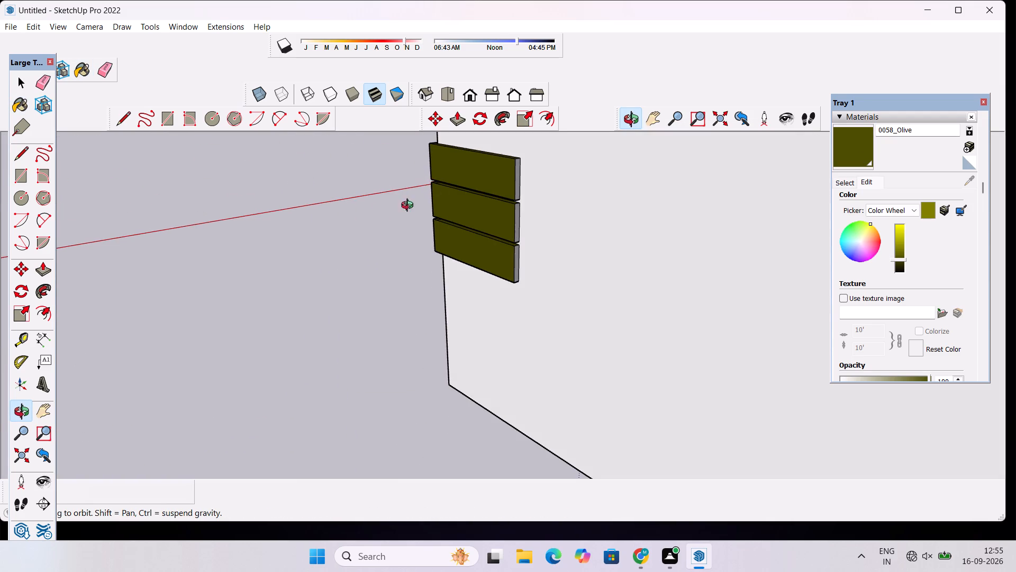
scroll(509, 196, "up", 4)
left_click_drag(575, 208, 499, 205)
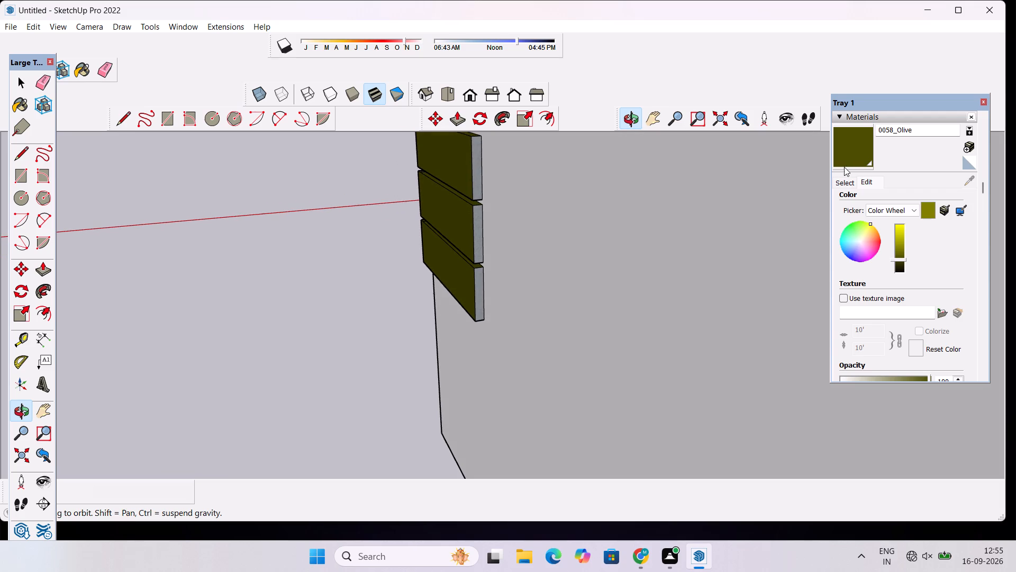
left_click(854, 151)
left_click(478, 150)
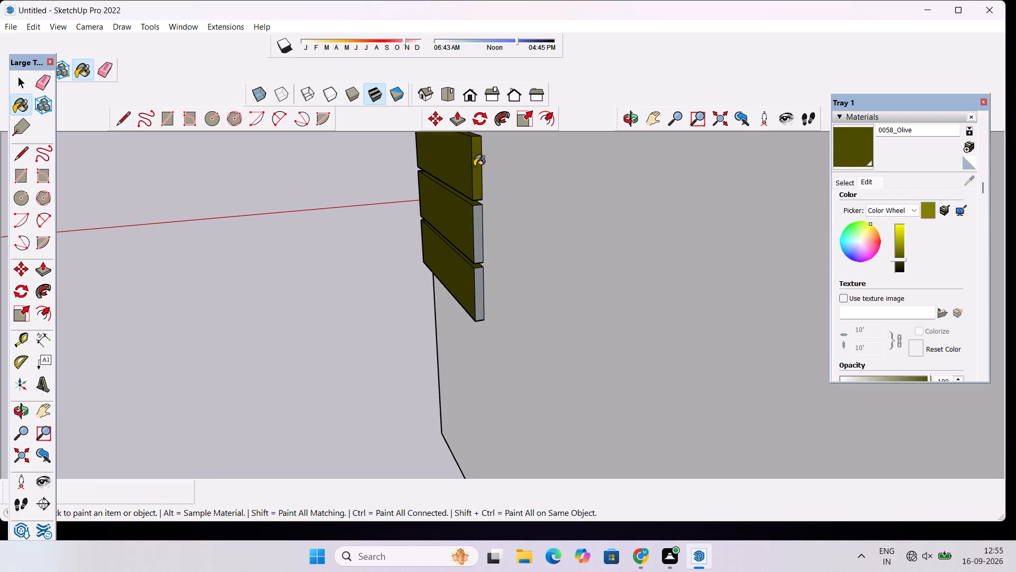
left_click(479, 216)
left_click(480, 284)
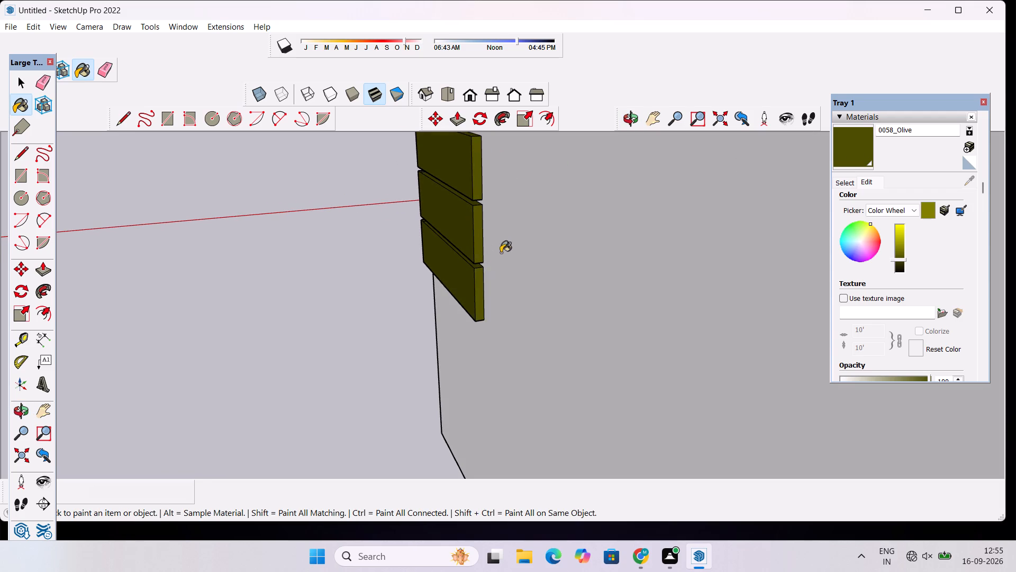
scroll(509, 250, "down", 16)
Paint the grey back face of the gate-side frame, facing the porch, with 0058_Olive.
left_click(623, 116)
left_click_drag(365, 242, 586, 293)
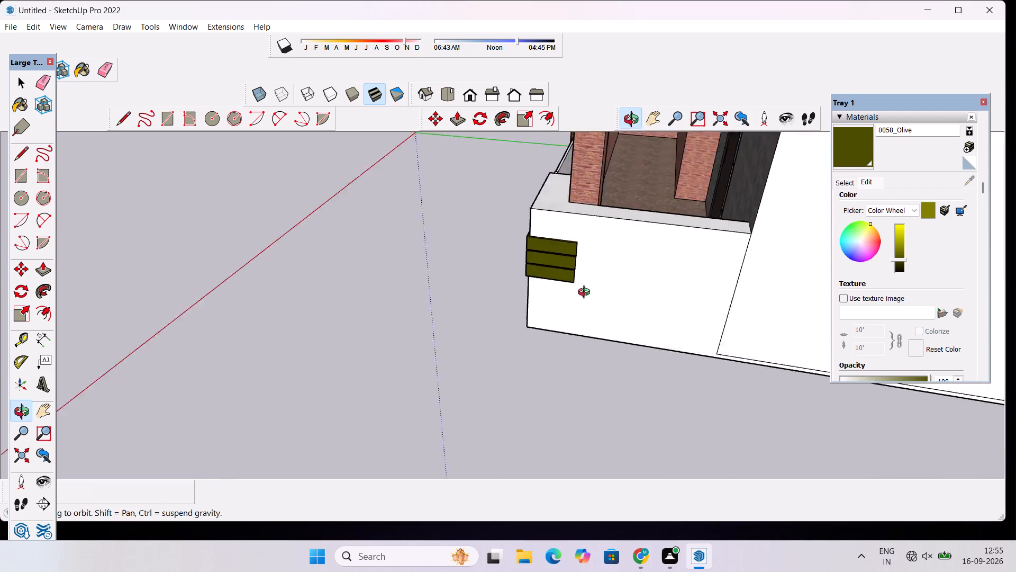
left_click_drag(586, 293, 922, 242)
scroll(548, 256, "down", 6)
left_click_drag(372, 240, 357, 422)
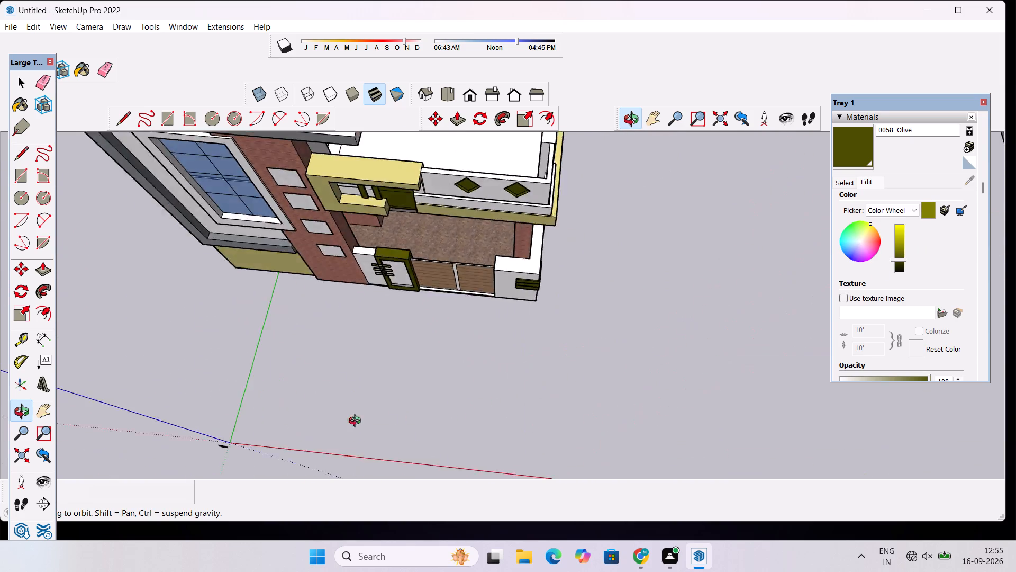
left_click_drag(357, 422, 179, 359)
left_click_drag(545, 274, 368, 218)
scroll(531, 217, "up", 10)
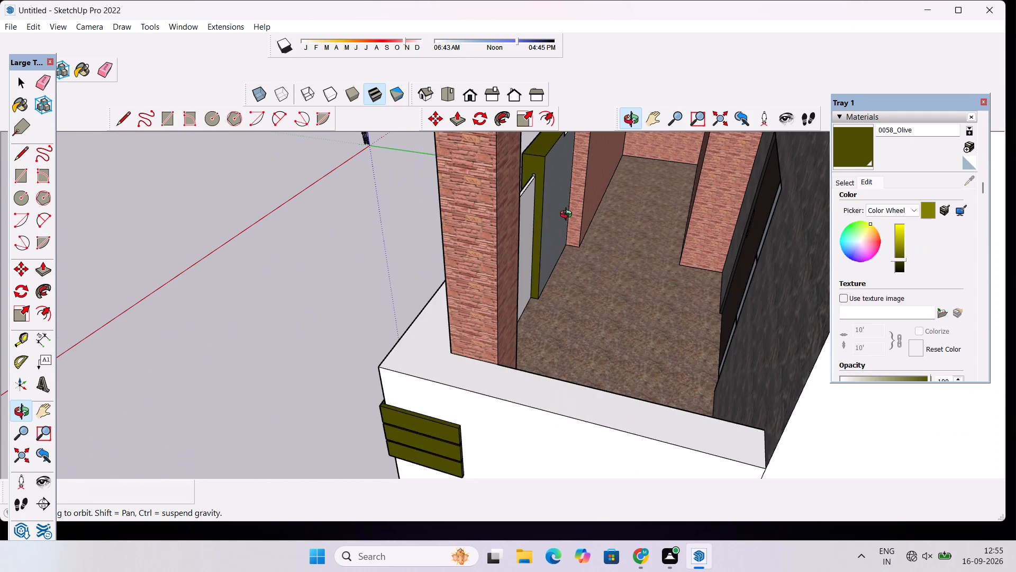
left_click_drag(857, 148, 836, 160)
left_click(551, 200)
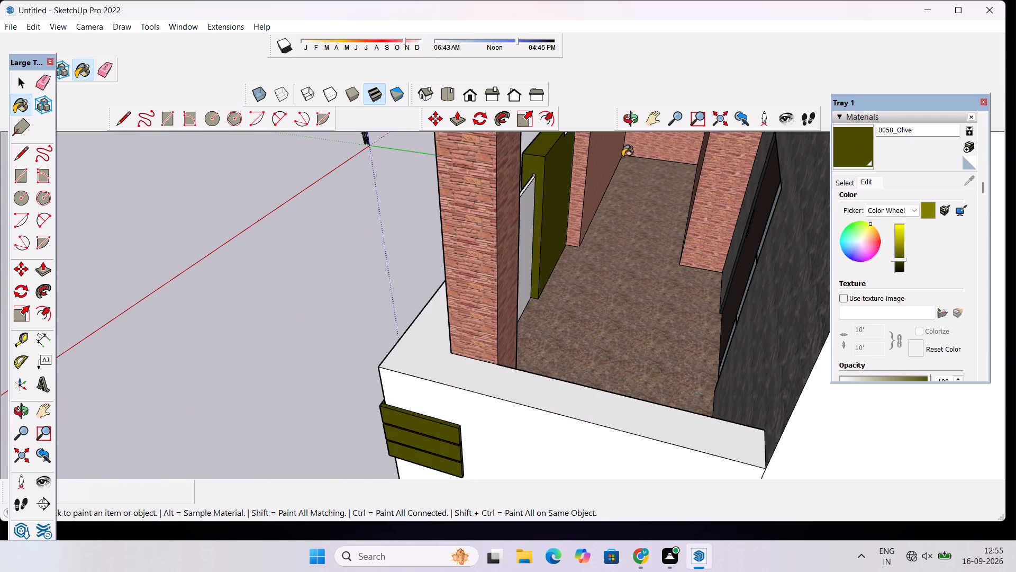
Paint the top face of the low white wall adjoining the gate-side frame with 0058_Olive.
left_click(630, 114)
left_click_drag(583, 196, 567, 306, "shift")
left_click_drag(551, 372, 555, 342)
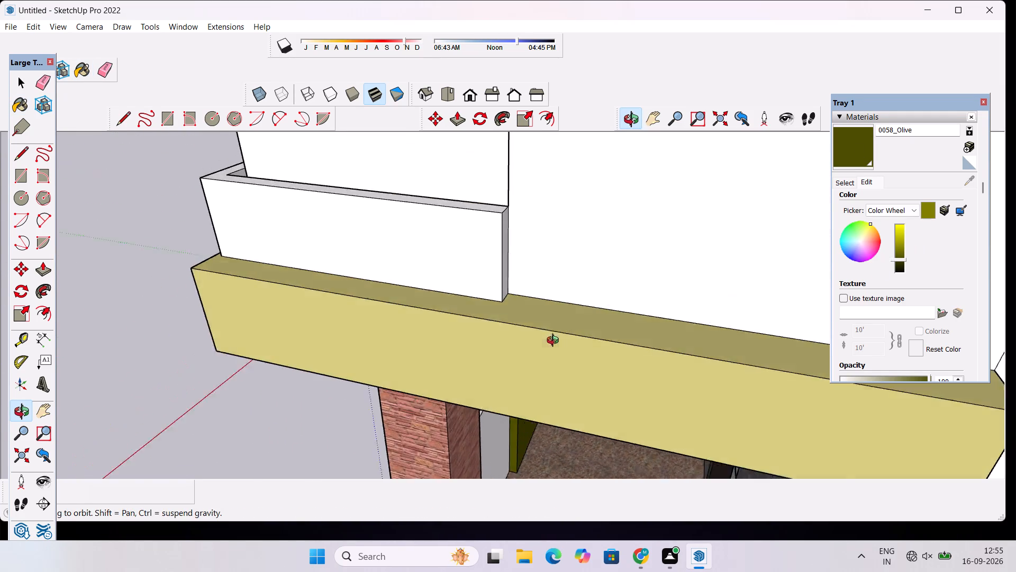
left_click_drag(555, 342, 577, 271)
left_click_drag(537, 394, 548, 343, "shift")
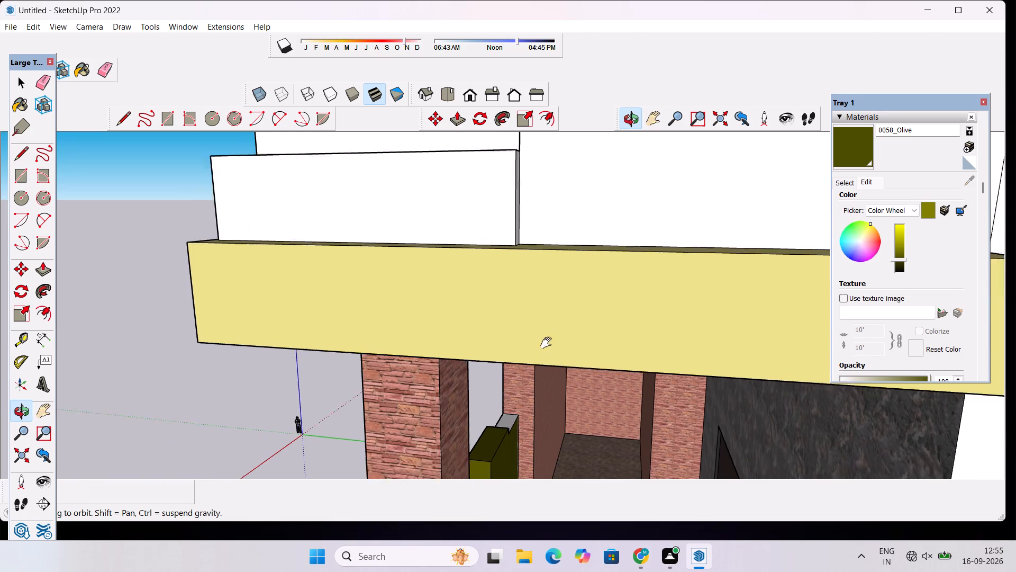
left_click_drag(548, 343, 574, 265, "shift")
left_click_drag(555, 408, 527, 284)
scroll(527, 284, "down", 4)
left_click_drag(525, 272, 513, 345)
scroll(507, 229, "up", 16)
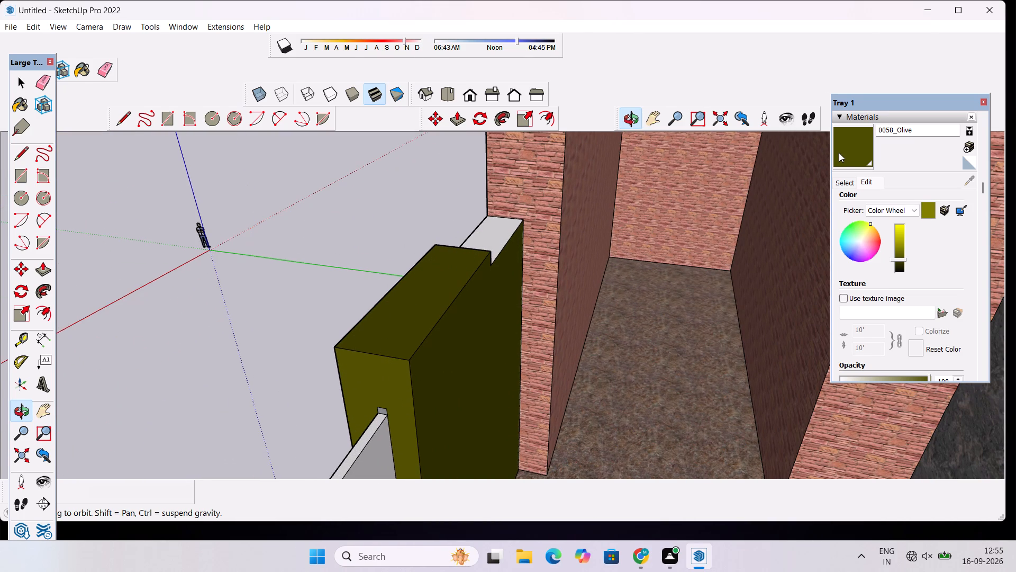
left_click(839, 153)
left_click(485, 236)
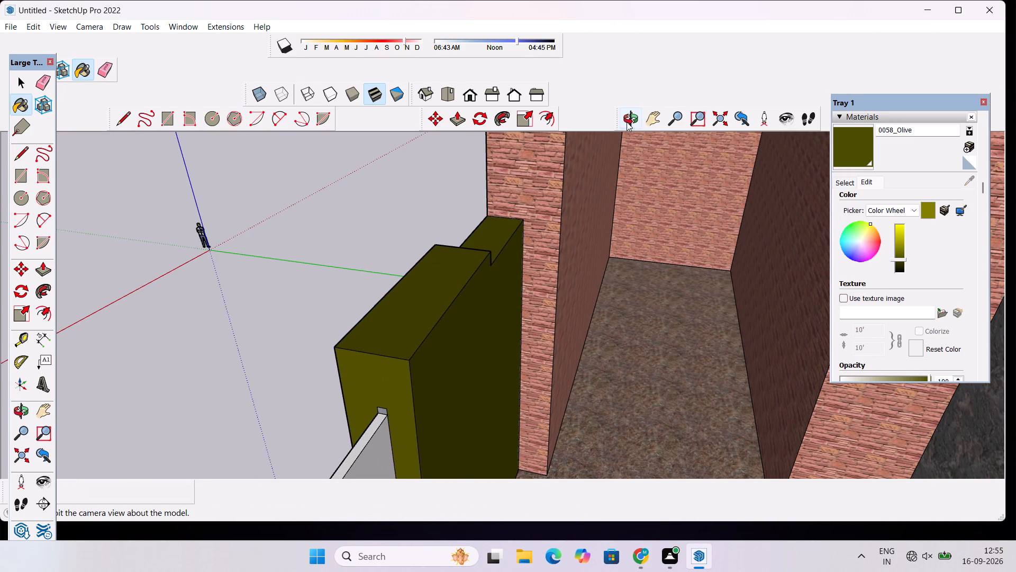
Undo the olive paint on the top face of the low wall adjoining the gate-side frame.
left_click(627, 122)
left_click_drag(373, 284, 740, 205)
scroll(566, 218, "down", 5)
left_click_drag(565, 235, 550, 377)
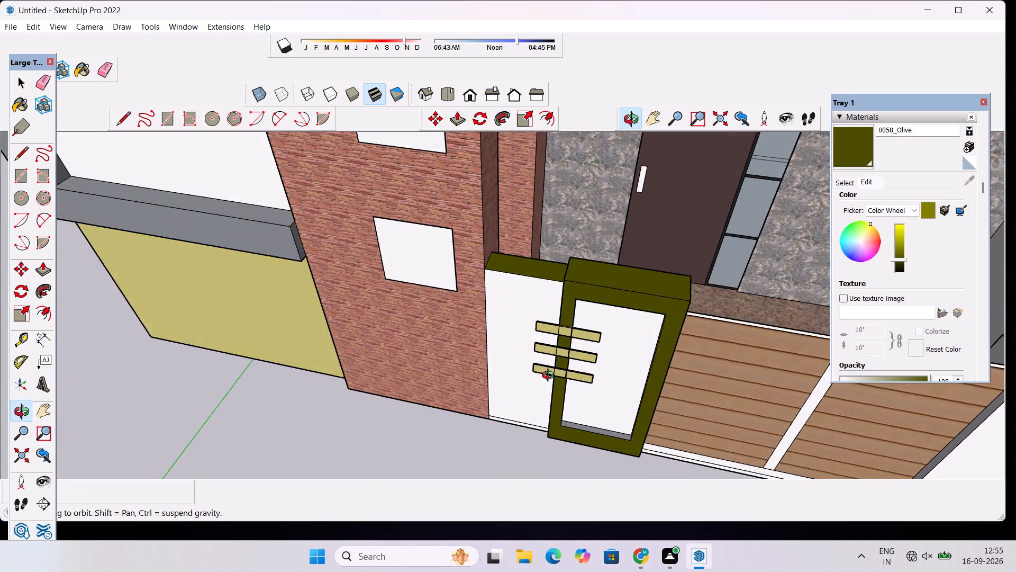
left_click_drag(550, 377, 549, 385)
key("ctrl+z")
Paint the front face of the white frame around the tall blue-glazed window with 0058_Olive.
scroll(525, 360, "down", 5)
left_click_drag(522, 365, 594, 281)
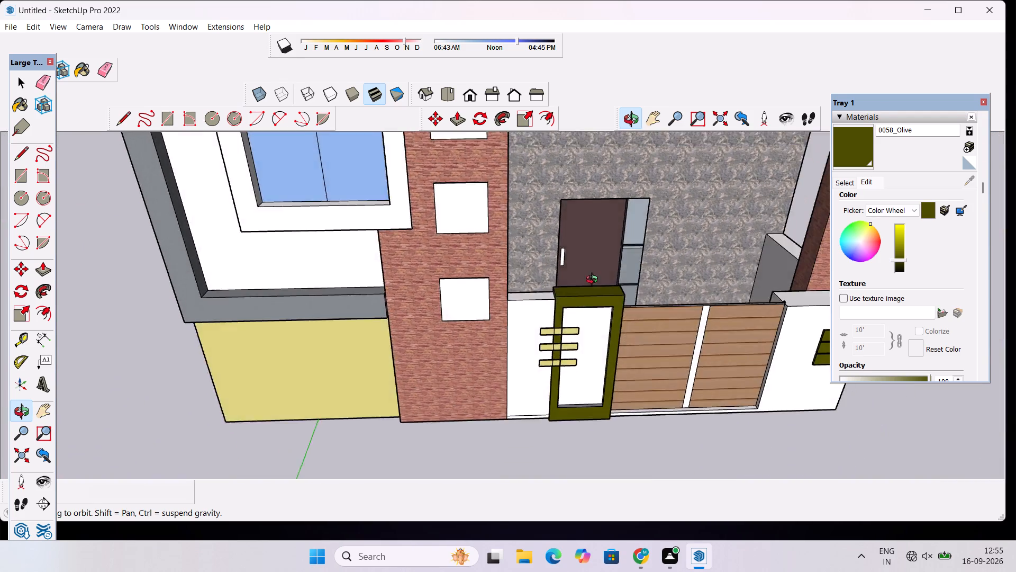
left_click_drag(594, 281, 604, 237)
scroll(610, 227, "down", 8)
left_click_drag(604, 350, 512, 280)
scroll(587, 292, "up", 4)
left_click_drag(598, 284, 612, 320)
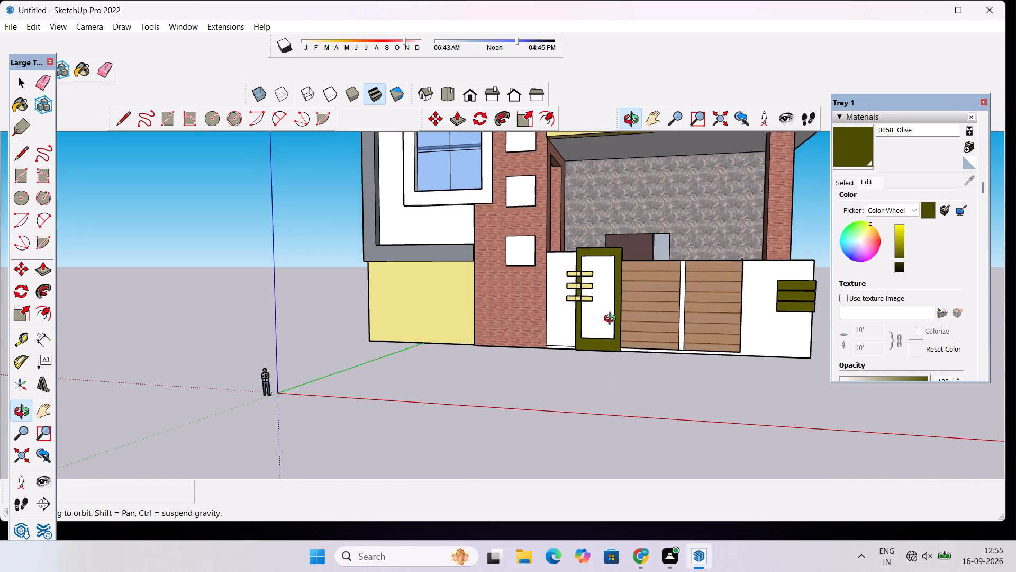
scroll(612, 306, "down", 9)
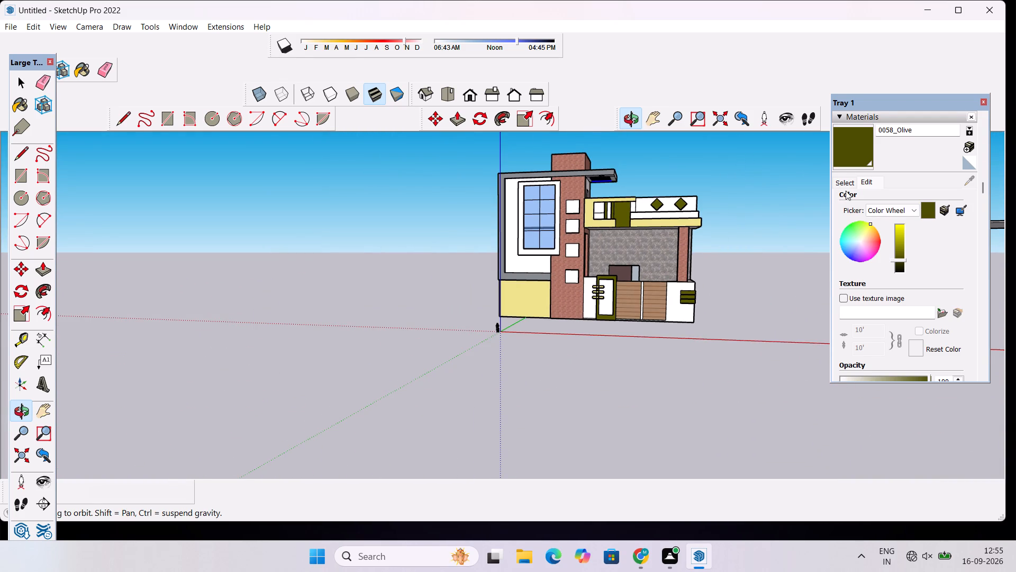
left_click(843, 182)
scroll(884, 255, "down", 1)
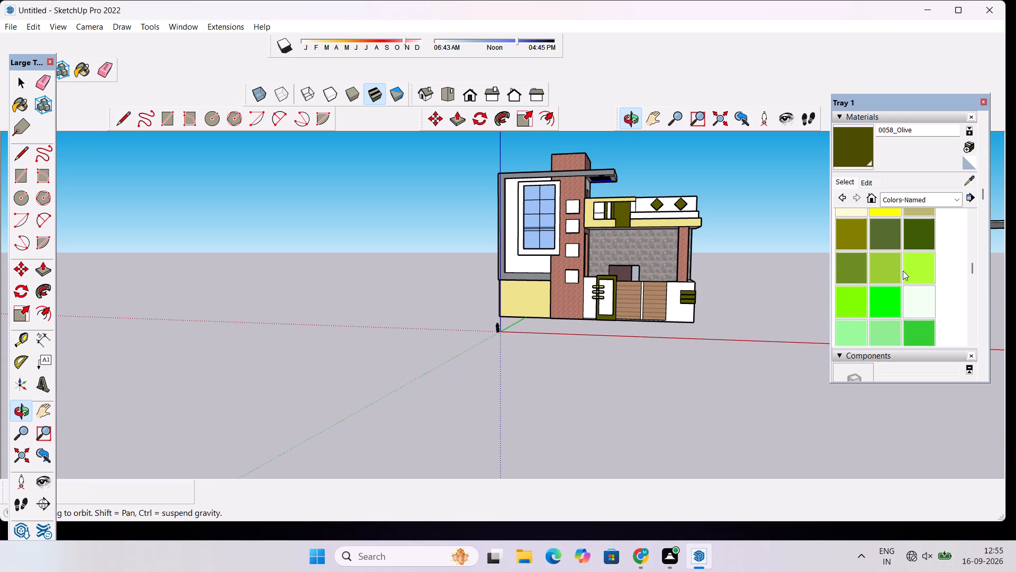
left_click(854, 149)
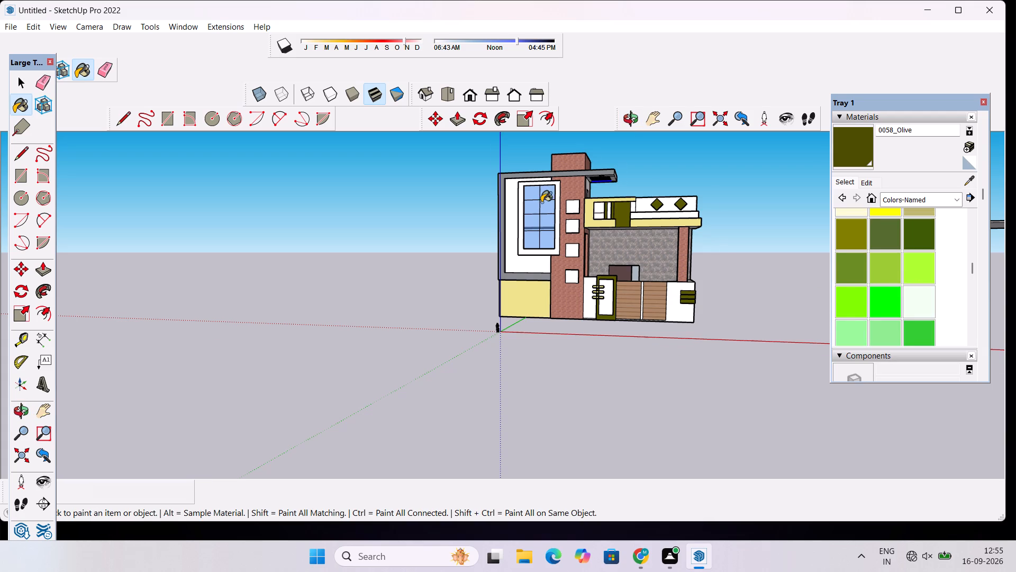
scroll(541, 202, "up", 11)
left_click(594, 166)
scroll(597, 171, "down", 9)
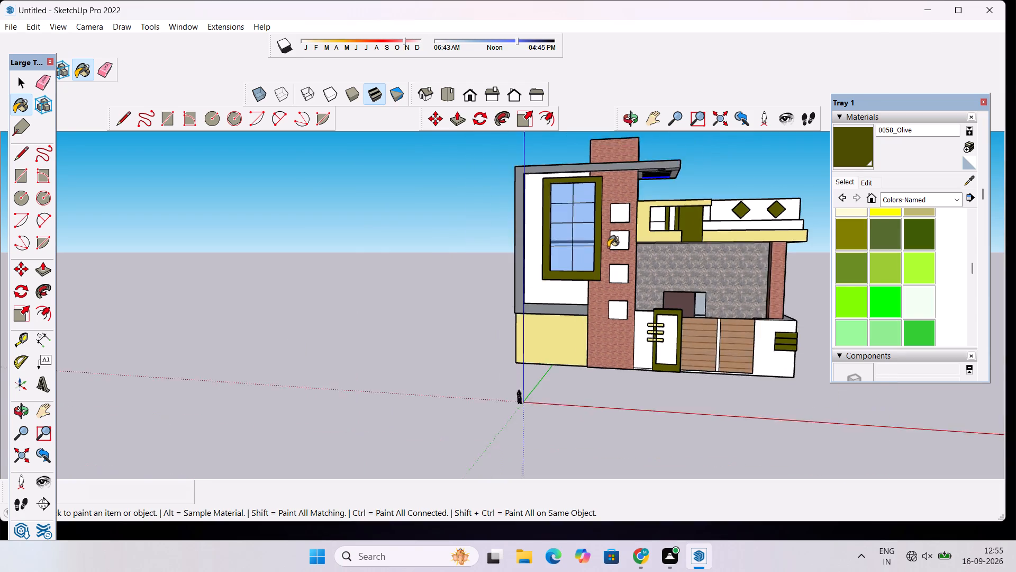
Paint the tall window frame's outer side face, on the side away from the brick column, with 0058_Olive.
scroll(608, 247, "down", 4)
left_click(630, 115)
left_click_drag(617, 205, 617, 293)
scroll(577, 204, "up", 7)
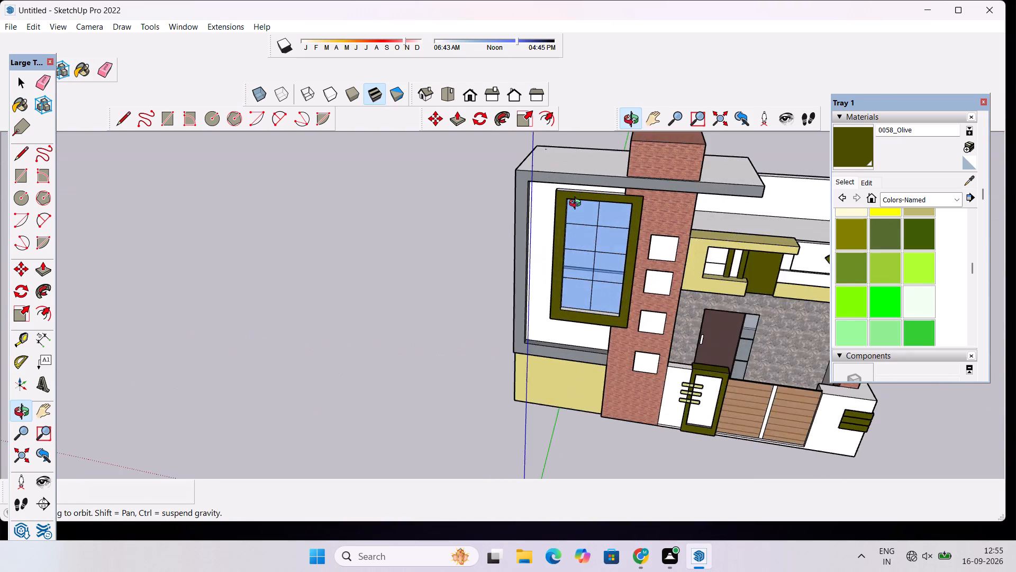
scroll(577, 204, "up", 10)
left_click_drag(537, 209, 724, 210)
left_click(852, 142)
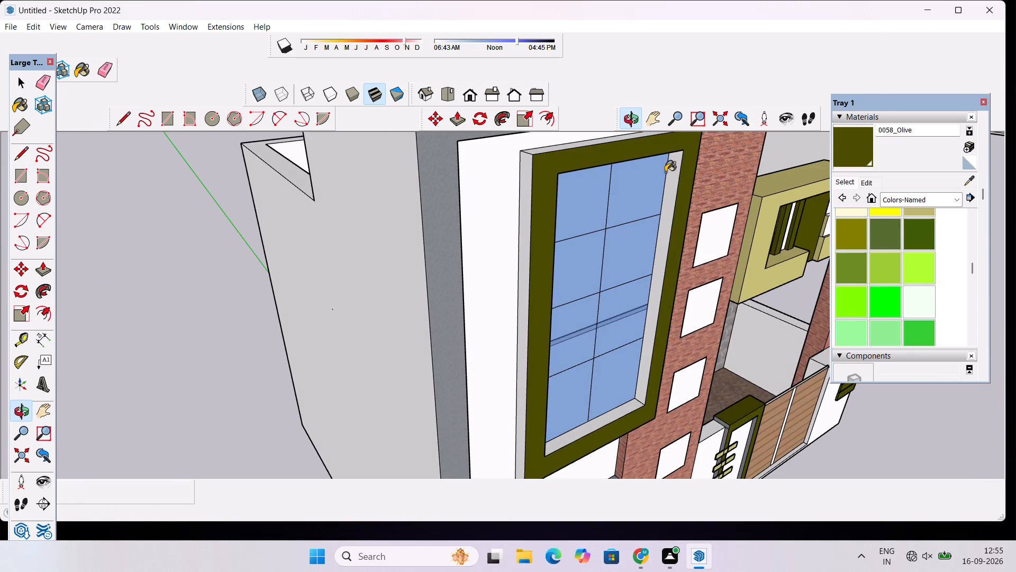
scroll(544, 185, "up", 3)
left_click(537, 138)
left_click(525, 153)
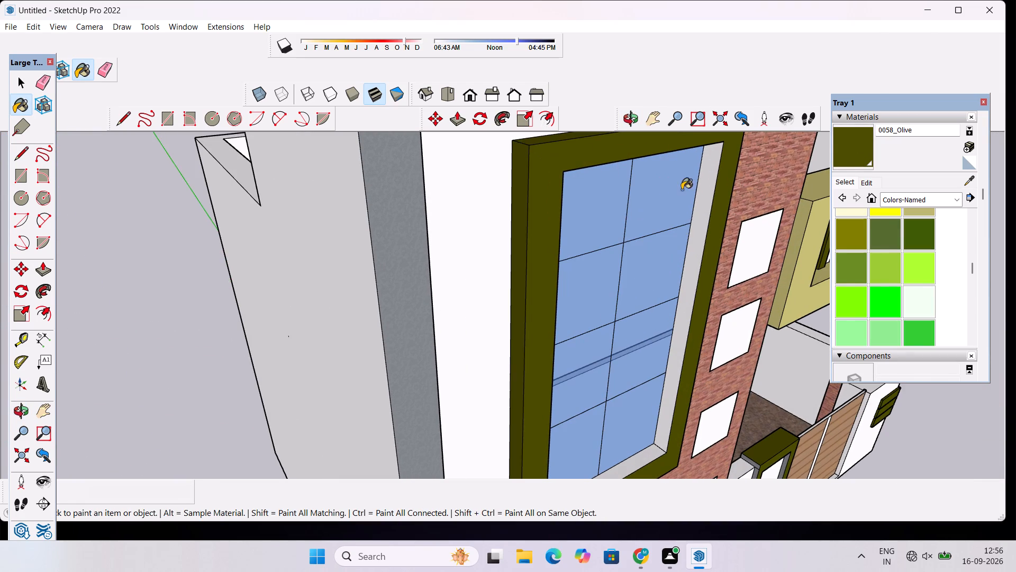
Paint the tall window frame's two side reveals and its sill reveal with 0058_Olive.
left_click(707, 199)
scroll(625, 159, "down", 6)
scroll(664, 390, "up", 8)
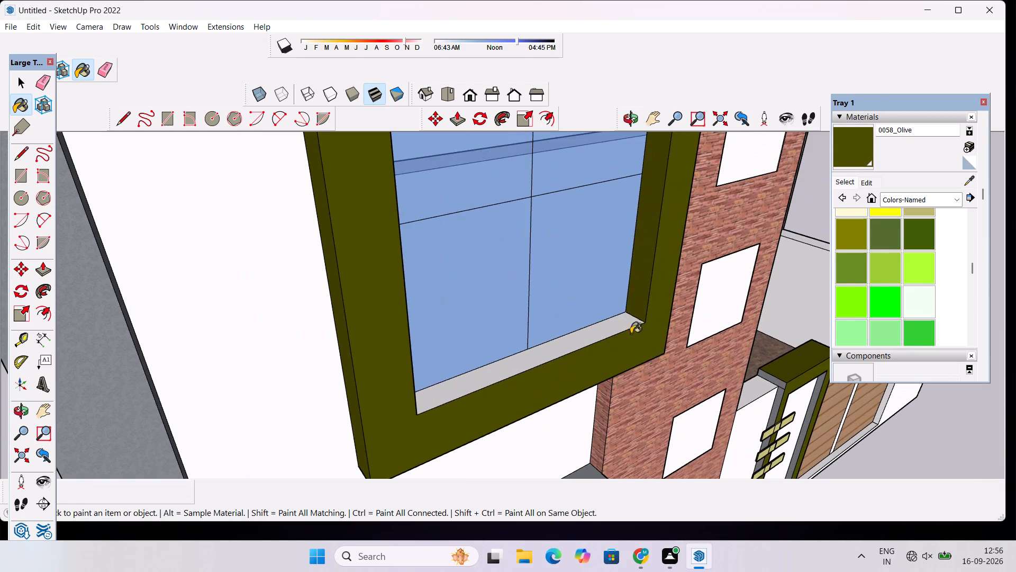
left_click(623, 320)
scroll(612, 339, "up", 5)
scroll(241, 346, "up", 6)
scroll(132, 363, "up", 5)
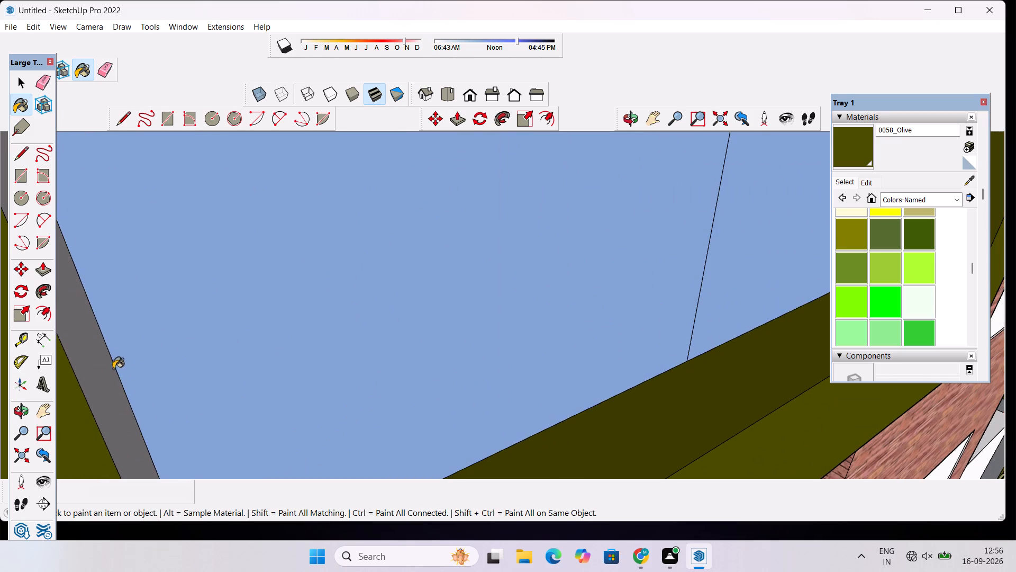
left_click(101, 377)
scroll(108, 344, "down", 20)
scroll(108, 344, "down", 12)
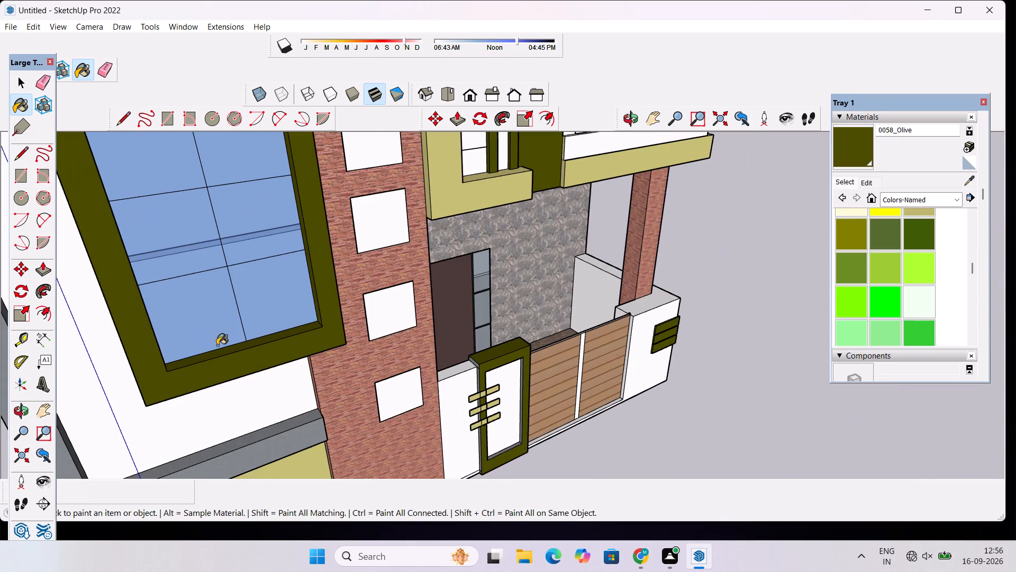
left_click(631, 119)
left_click_drag(615, 211, 364, 199)
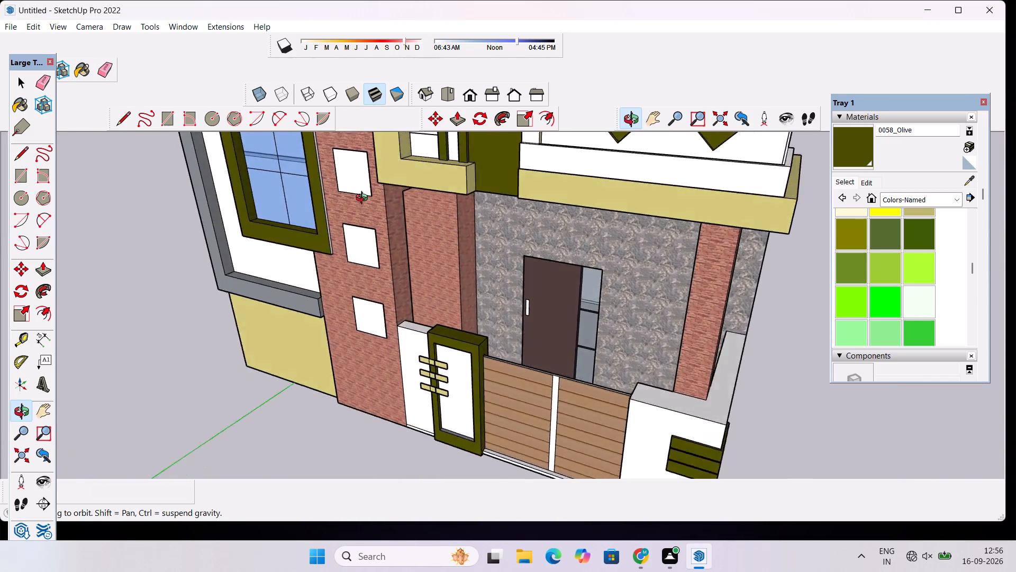
Paint the tall window frame's outer side face next to the brick column and its underside with 0058_Olive.
left_click_drag(364, 199, 323, 184)
scroll(321, 256, "up", 5)
left_click_drag(339, 251, 361, 168)
left_click_drag(360, 251, 368, 338, "shift")
left_click_drag(404, 342, 372, 282)
left_click_drag(369, 287, 386, 368)
left_click(866, 142)
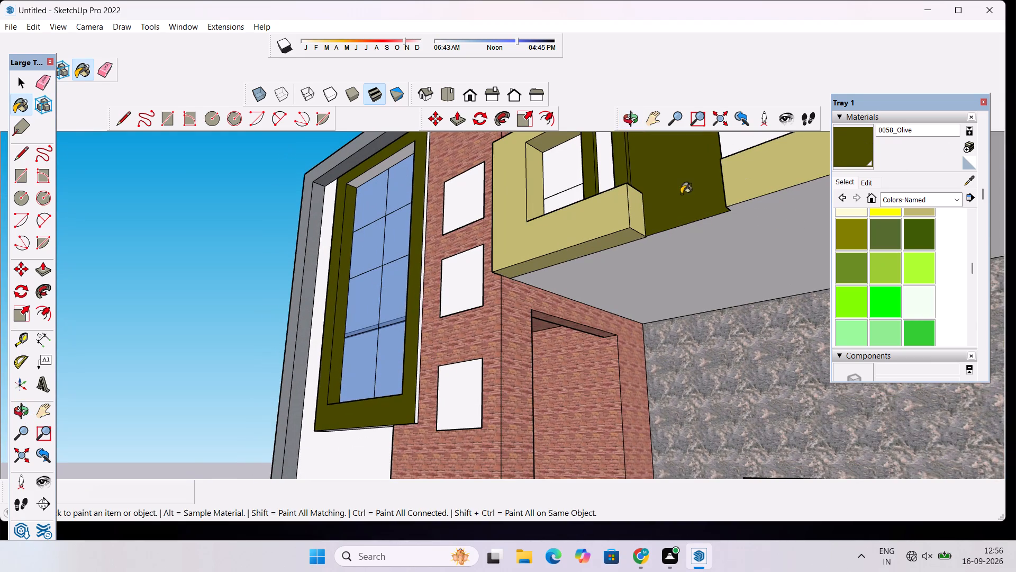
scroll(418, 231, "up", 16)
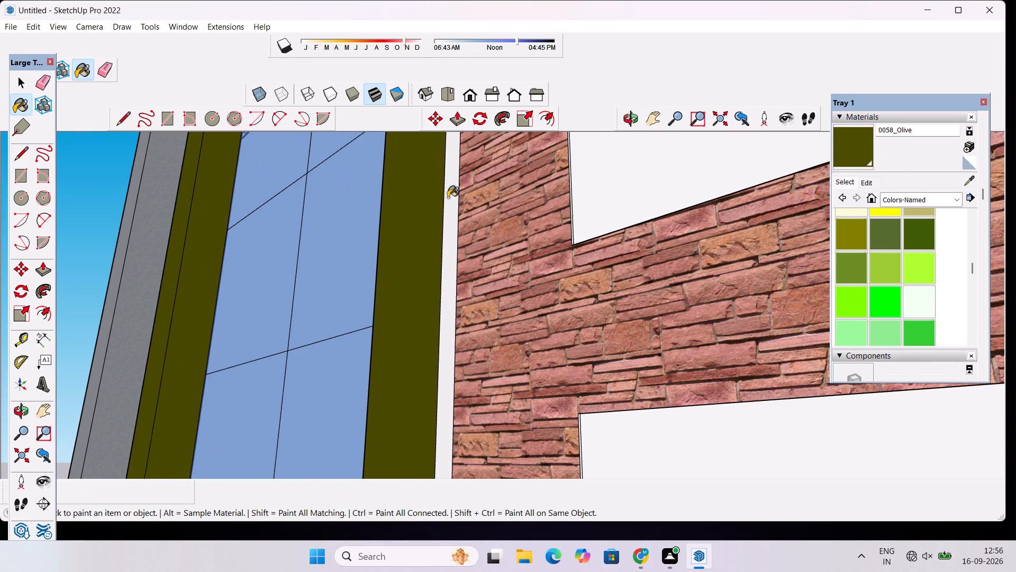
left_click(447, 198)
scroll(455, 151, "down", 20)
scroll(428, 375, "up", 11)
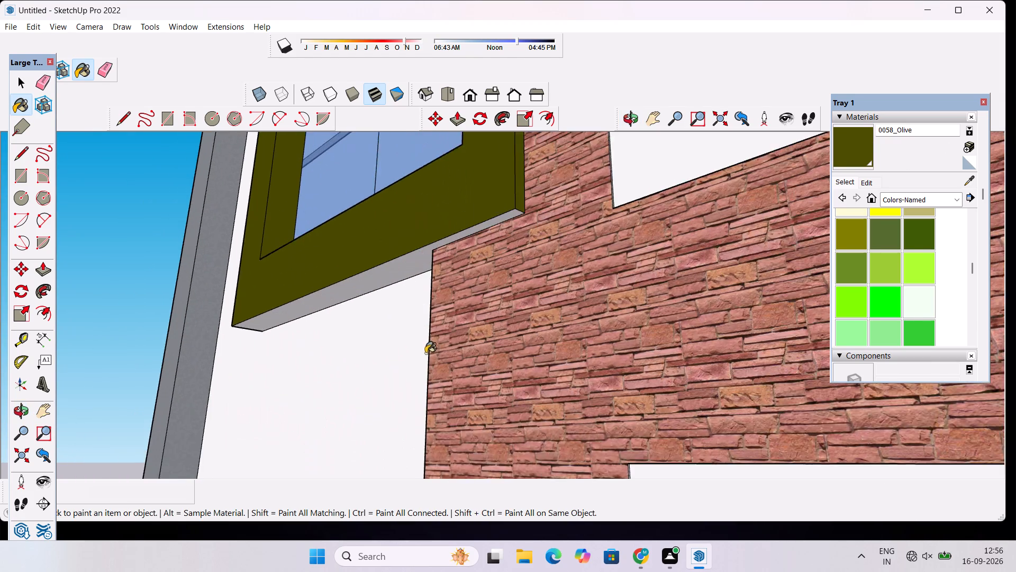
scroll(425, 353, "up", 6)
left_click(419, 218)
scroll(433, 231, "down", 16)
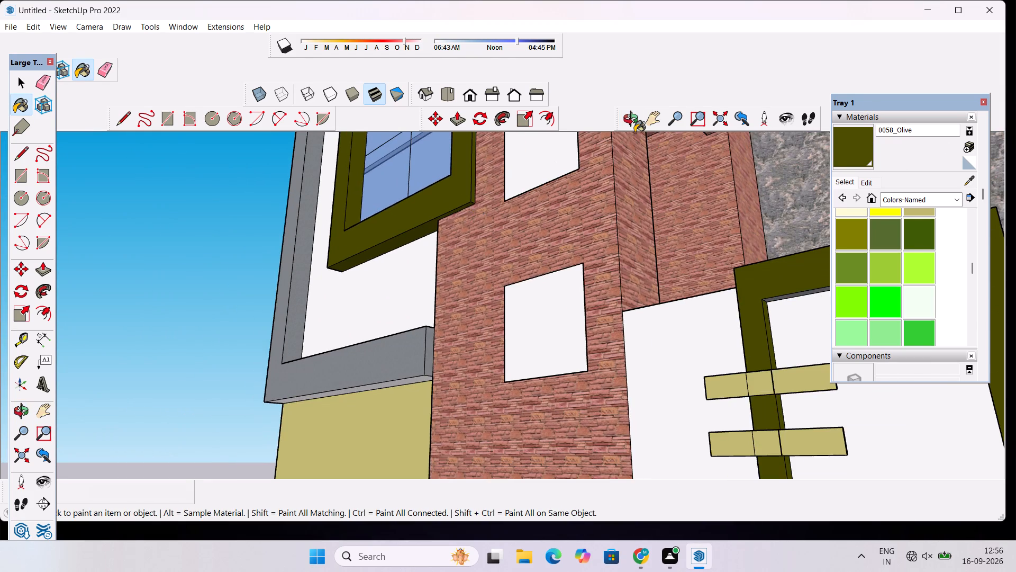
Paint the head reveal above the glass of the tall window frame with 0058_Olive.
left_click(623, 118)
left_click_drag(488, 205, 530, 296)
scroll(510, 269, "down", 11)
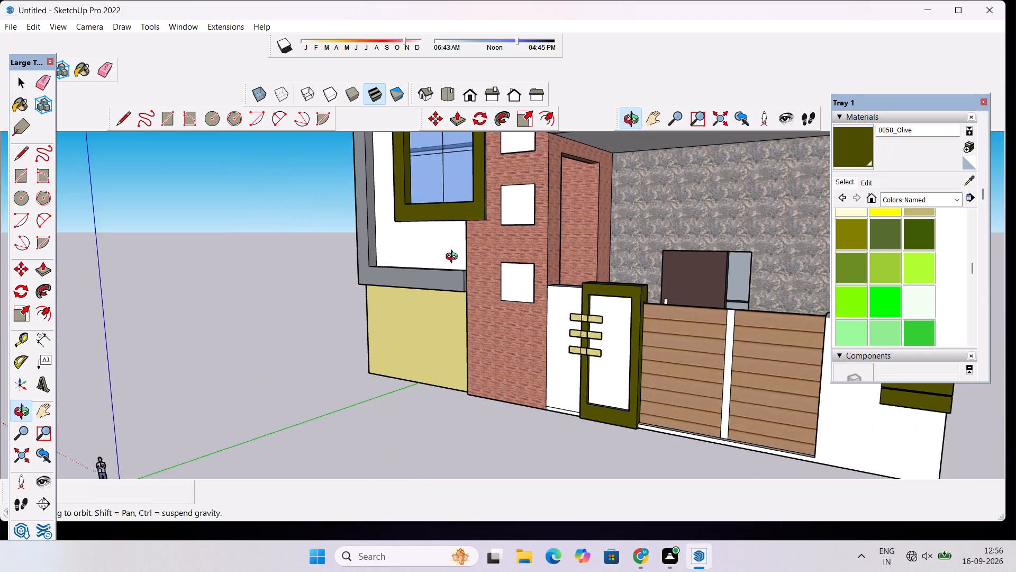
left_click_drag(374, 228, 453, 276)
scroll(498, 274, "down", 7)
left_click_drag(474, 271, 560, 303)
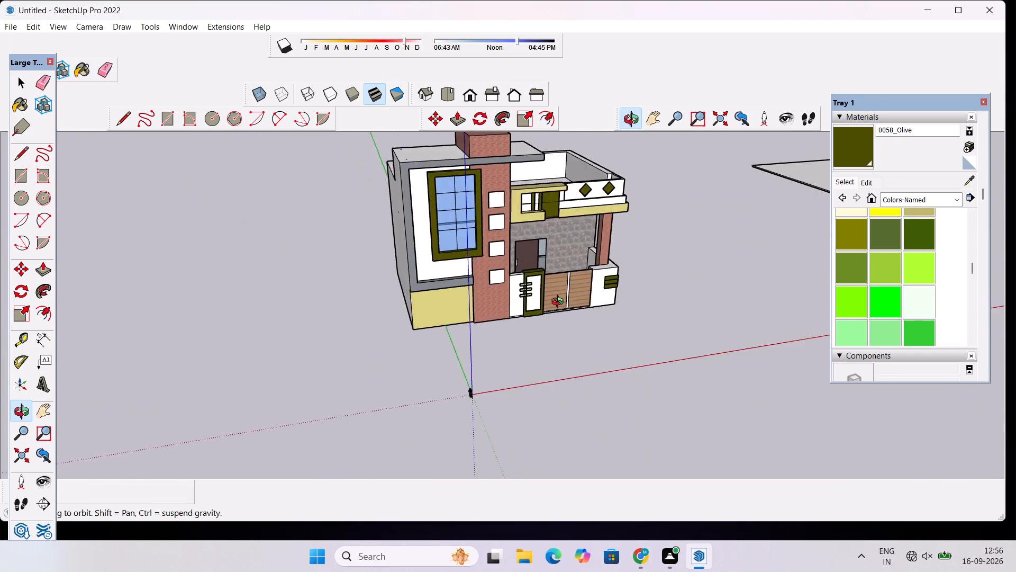
left_click_drag(560, 303, 311, 238)
left_click_drag(359, 294, 460, 183)
scroll(436, 251, "up", 5)
left_click_drag(442, 256, 682, 195)
scroll(465, 182, "up", 4)
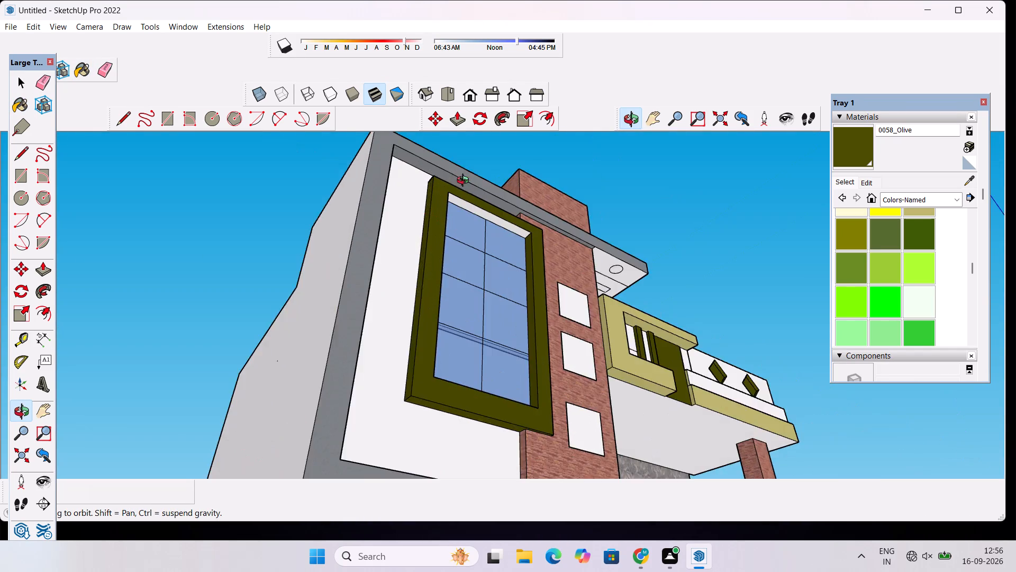
scroll(465, 182, "up", 12)
left_click(843, 149)
left_click(592, 288)
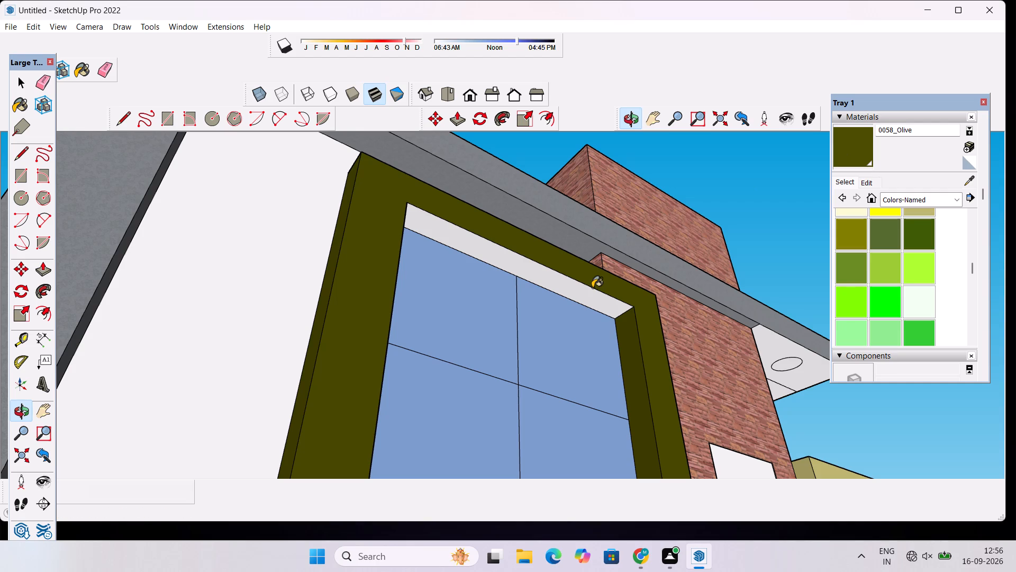
left_click_drag(591, 288, 590, 292)
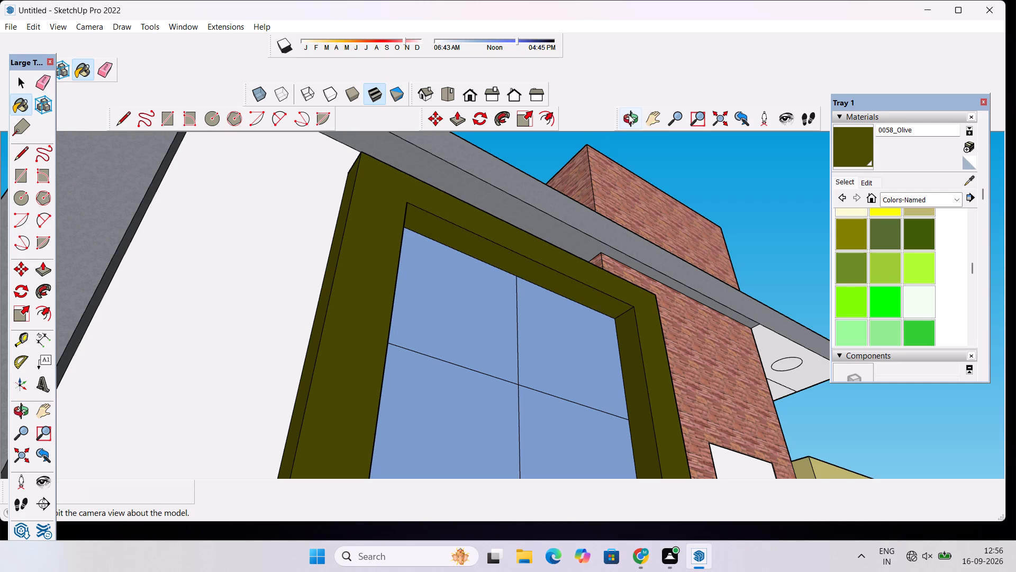
Examine the house's painted front elevation, parapet and side from several angles for missing finishes.
left_click(629, 114)
left_click_drag(588, 212, 485, 282)
scroll(477, 226, "down", 6)
left_click_drag(485, 253, 479, 346)
scroll(469, 292, "down", 6)
left_click_drag(545, 384, 534, 392)
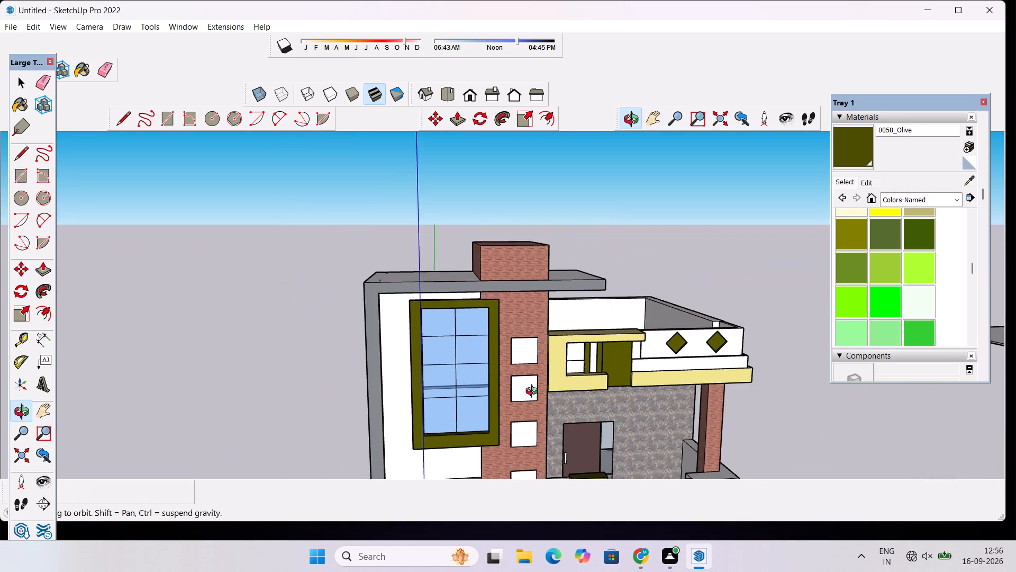
left_click_drag(534, 392, 290, 385)
left_click_drag(252, 401, 216, 407)
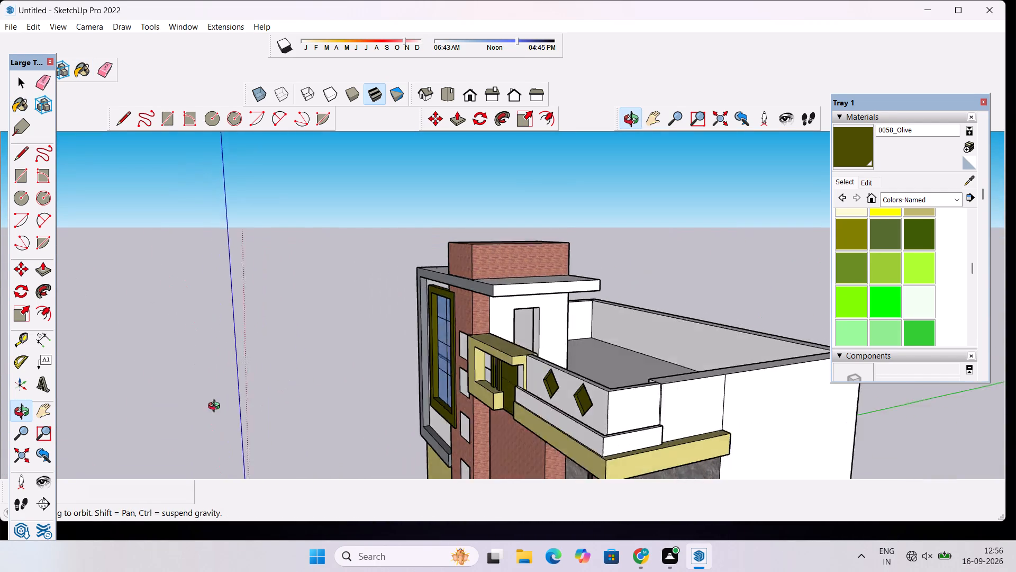
left_click_drag(216, 407, 502, 385)
scroll(505, 354, "down", 7)
left_click_drag(481, 383, 473, 436)
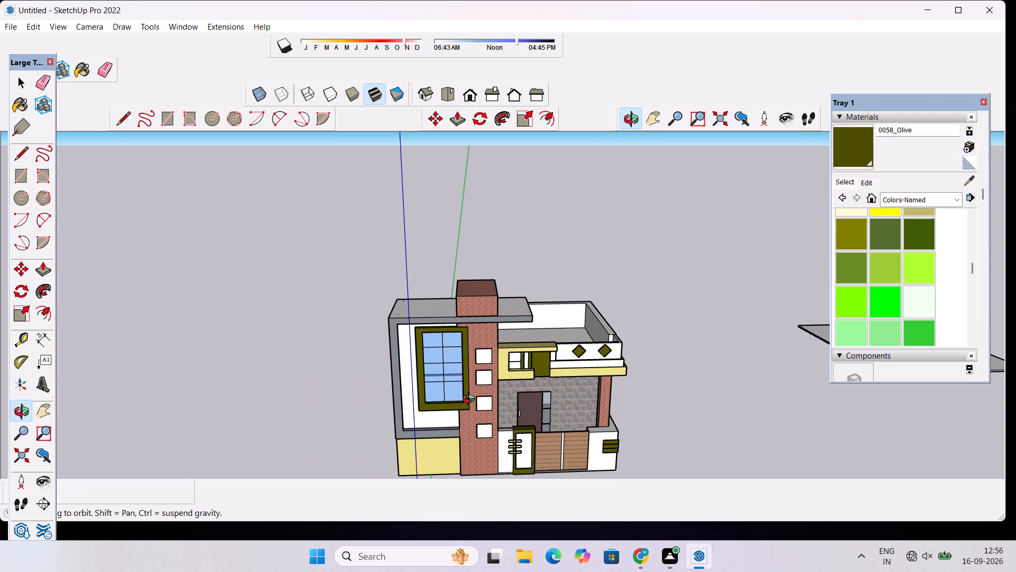
left_click_drag(470, 400, 471, 329, "shift")
scroll(454, 337, "down", 1)
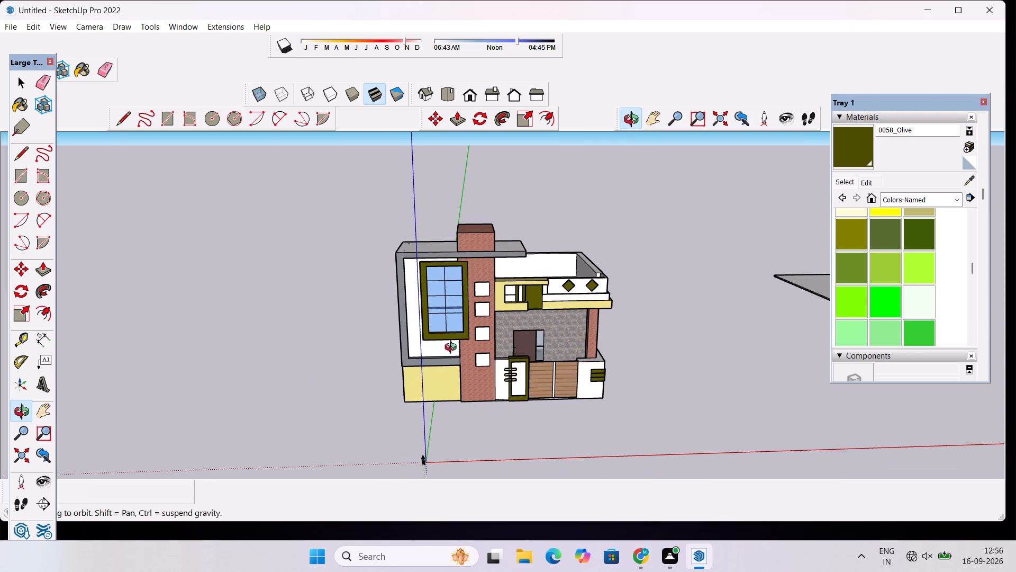
scroll(455, 367, "up", 5)
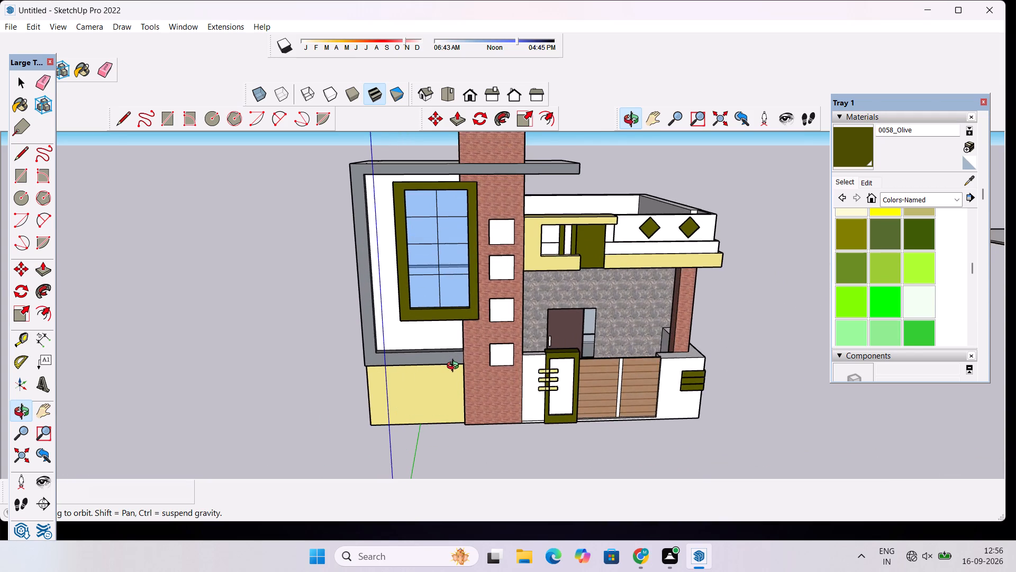
left_click_drag(435, 367, 471, 338)
scroll(448, 324, "down", 5)
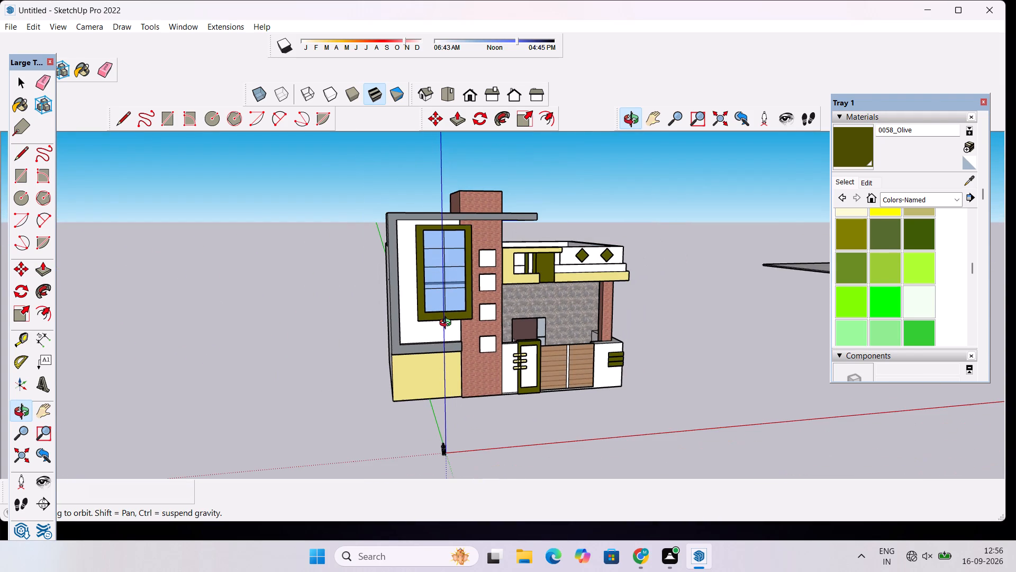
scroll(452, 325, "down", 1)
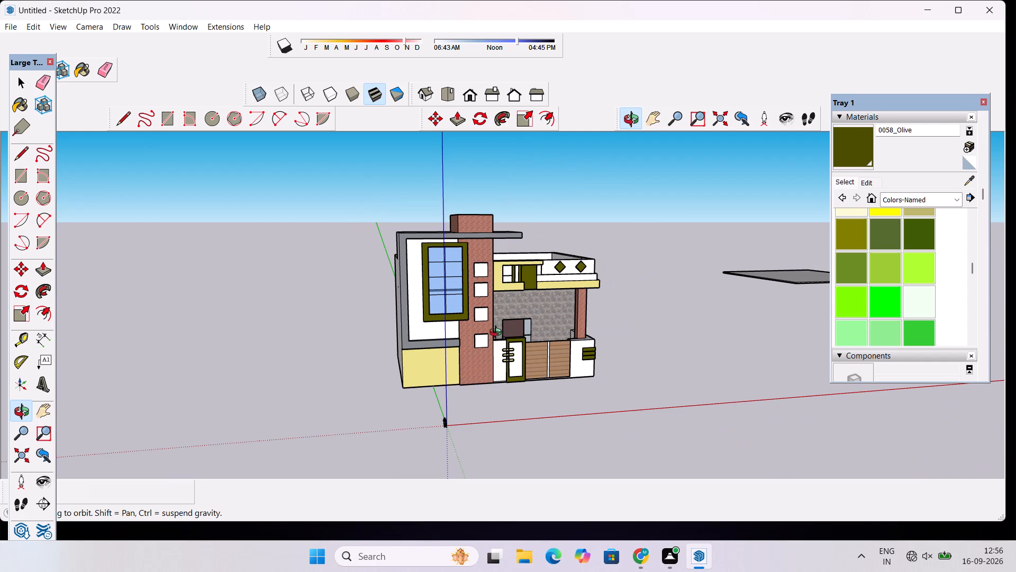
Erase the vertical seam between the low wall and the house's side wall, plus the thin line along the side wall's base.
scroll(500, 341, "up", 2)
left_click_drag(565, 336, 419, 316, "shift")
scroll(411, 322, "down", 5)
left_click_drag(444, 326, 371, 268)
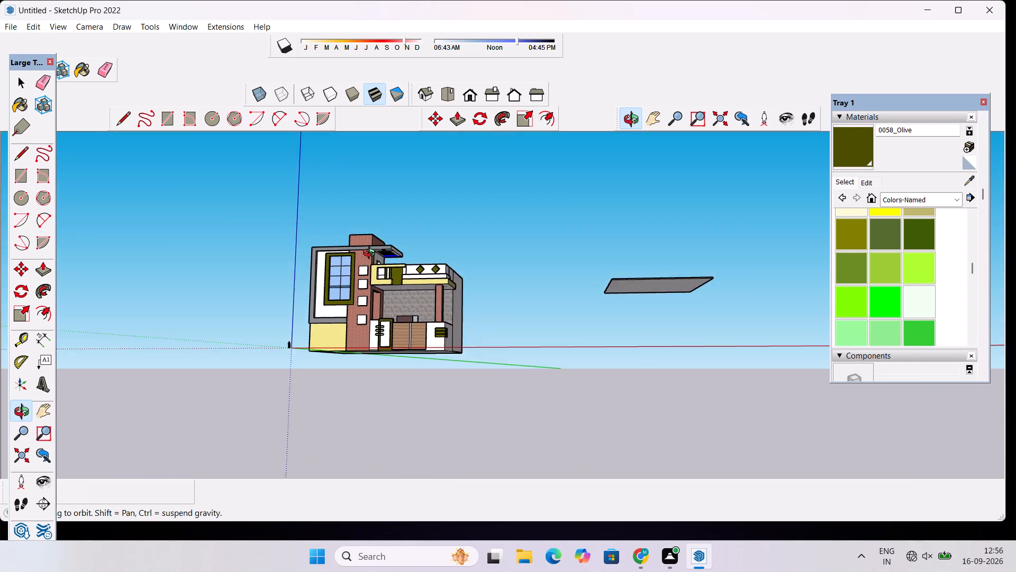
scroll(373, 258, "up", 6)
left_click_drag(509, 317, 244, 333)
left_click_drag(647, 403, 610, 403)
scroll(591, 401, "up", 4)
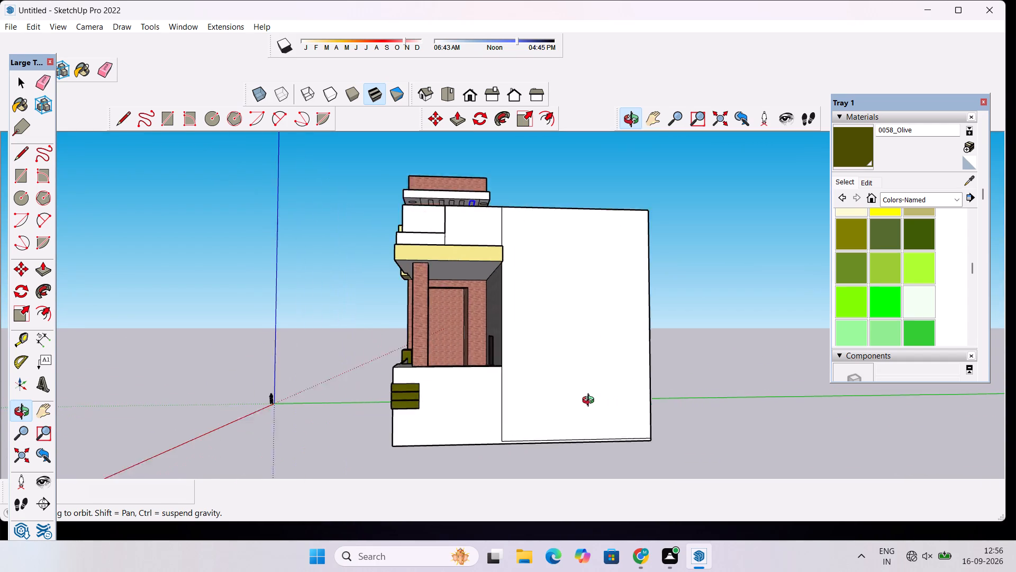
scroll(591, 401, "up", 1)
scroll(565, 362, "down", 5)
left_click_drag(573, 367, 553, 333, "shift")
scroll(530, 324, "up", 4)
left_click_drag(527, 339, 522, 364)
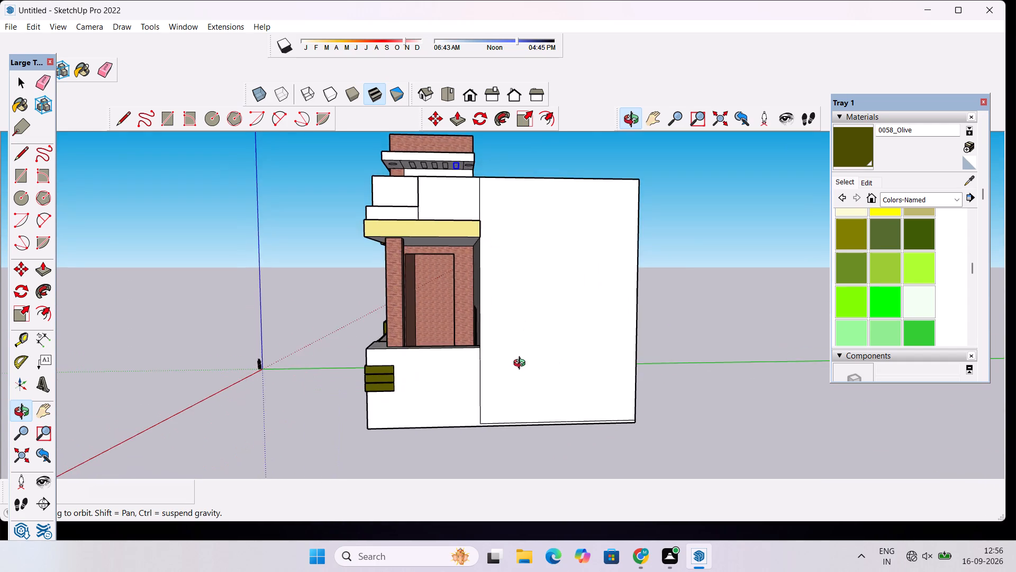
scroll(519, 376, "up", 4)
left_click_drag(521, 381, 531, 334, "shift")
key("e")
left_click_drag(497, 325, 480, 383)
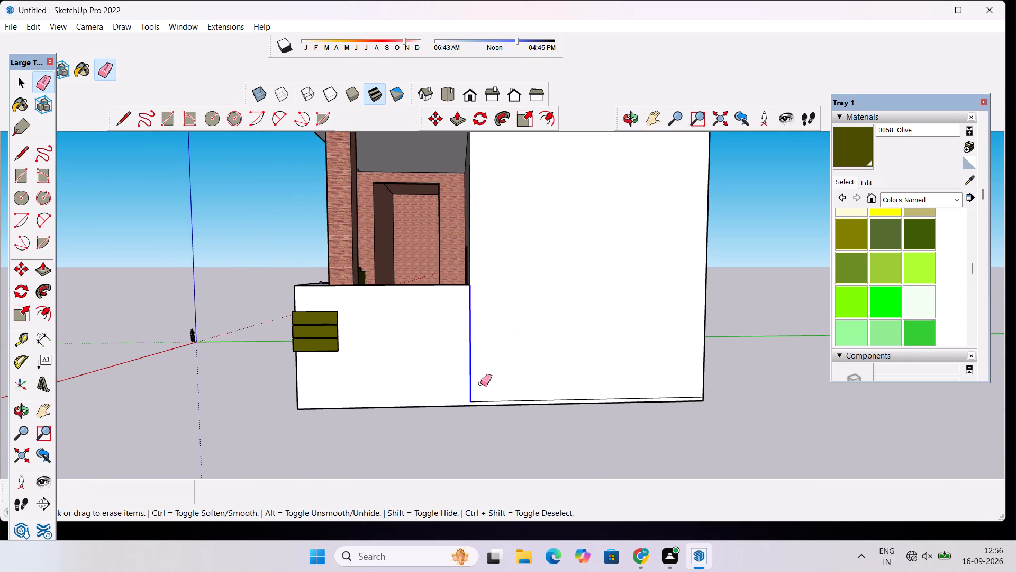
left_click_drag(480, 383, 494, 402)
Draw a small circle on the underside of the balcony slab, near the brick column and the khaki fascia.
left_click_drag(632, 114, 626, 121)
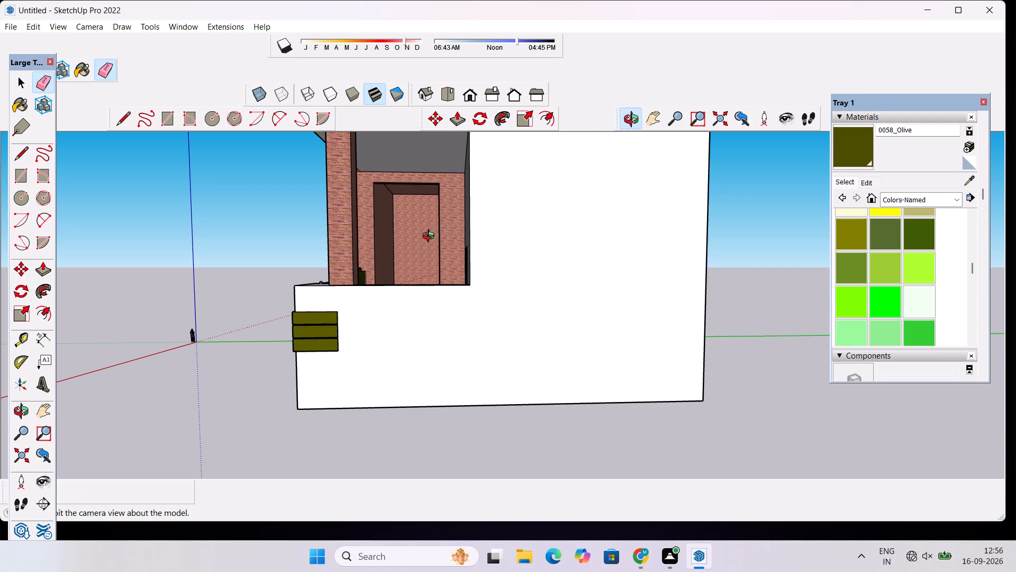
left_click_drag(434, 253, 611, 205)
left_click_drag(428, 291, 556, 254)
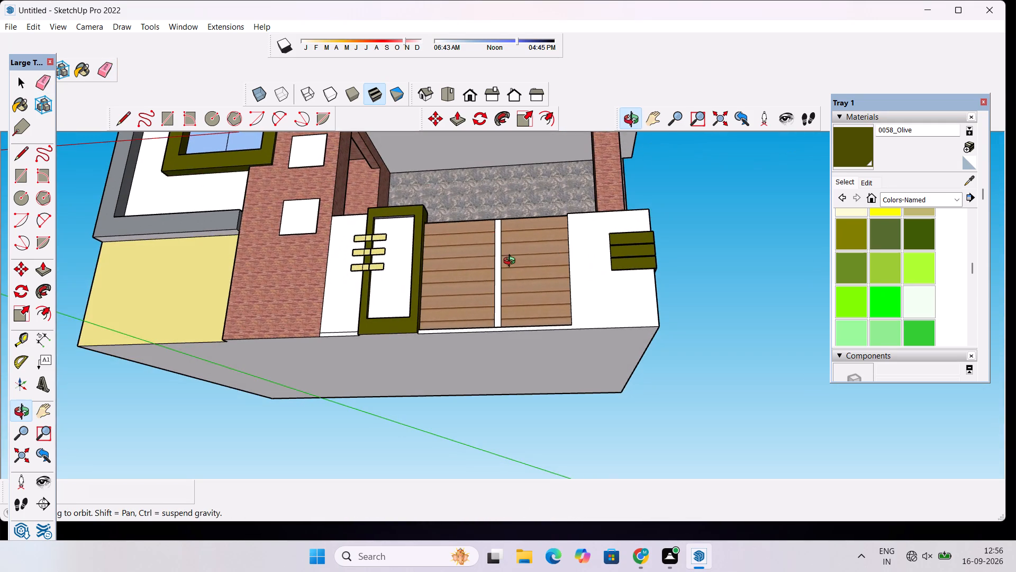
left_click_drag(472, 253, 465, 382, "shift")
left_click_drag(413, 252, 451, 205)
scroll(450, 235, "up", 4)
left_click_drag(454, 260, 464, 317, "shift")
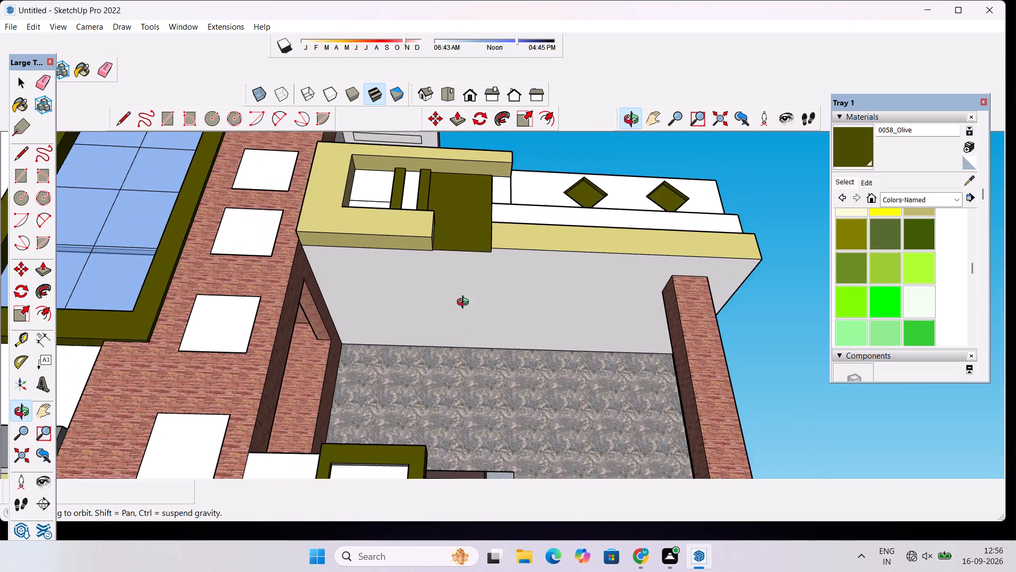
scroll(453, 296, "up", 4)
left_click_drag(453, 302, 444, 282)
key("c")
left_click(376, 272)
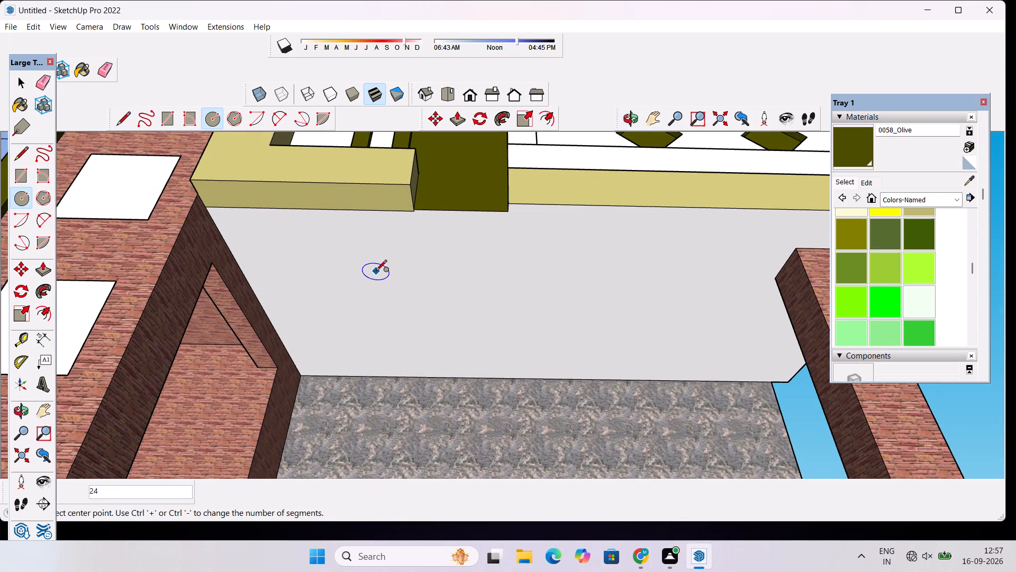
left_click(393, 265)
key("space")
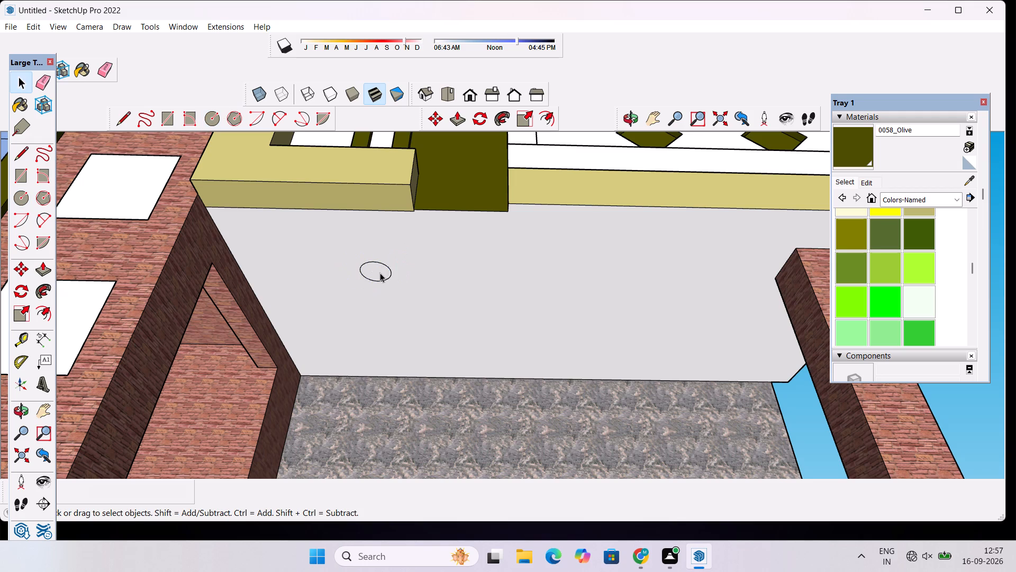
Copy the slab circle twice parallel to the khaki fascia, forming a row of three on the slab's underside.
double_click(380, 273)
key("m")
left_click(380, 272)
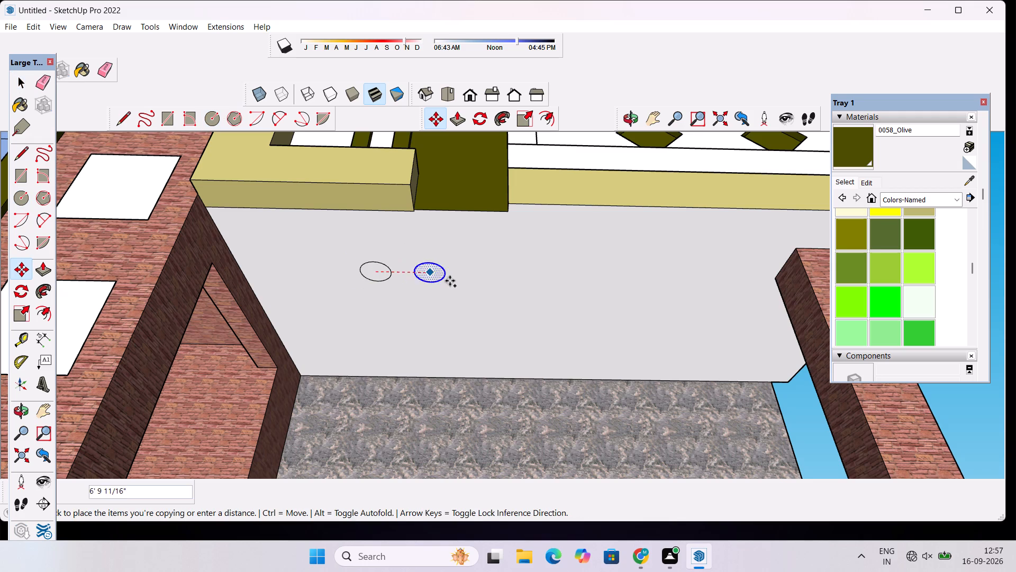
left_click(456, 276)
left_click(456, 273)
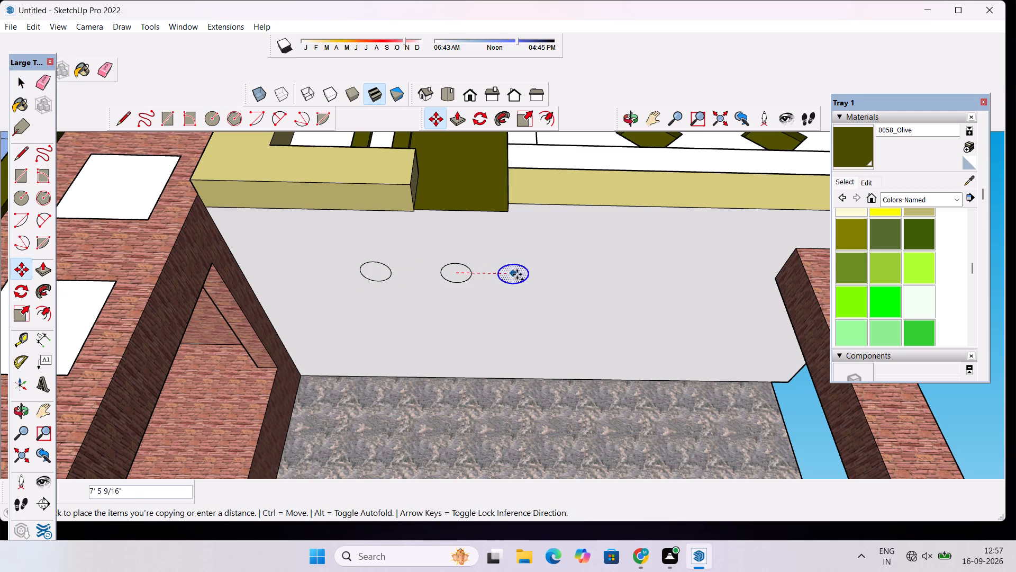
left_click(547, 276)
Copy the circle into a second row nearer the stone wall, with further copies about 17' 7" and 35' 6" along it.
left_click(547, 276)
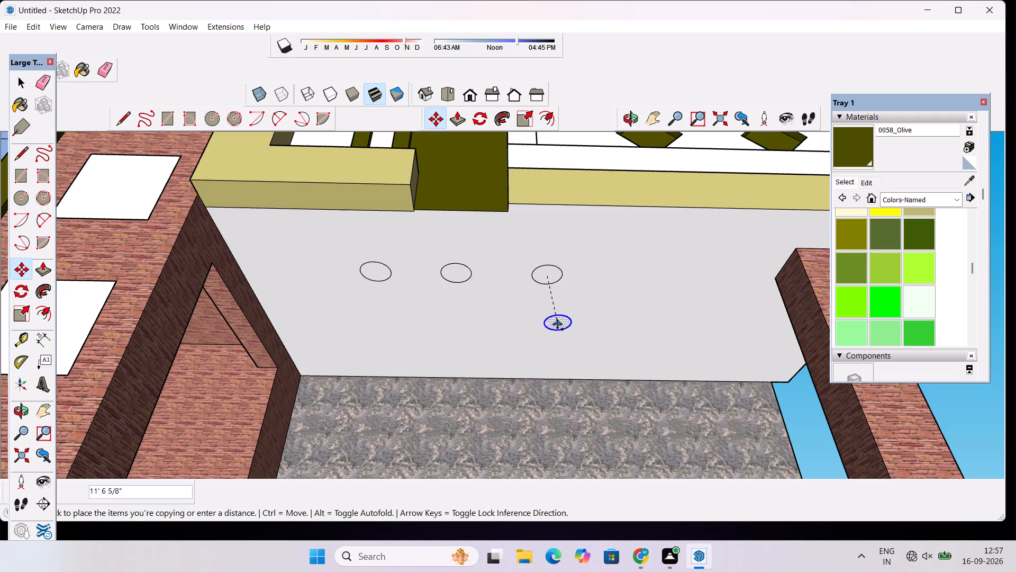
left_click(548, 330)
left_click(546, 329)
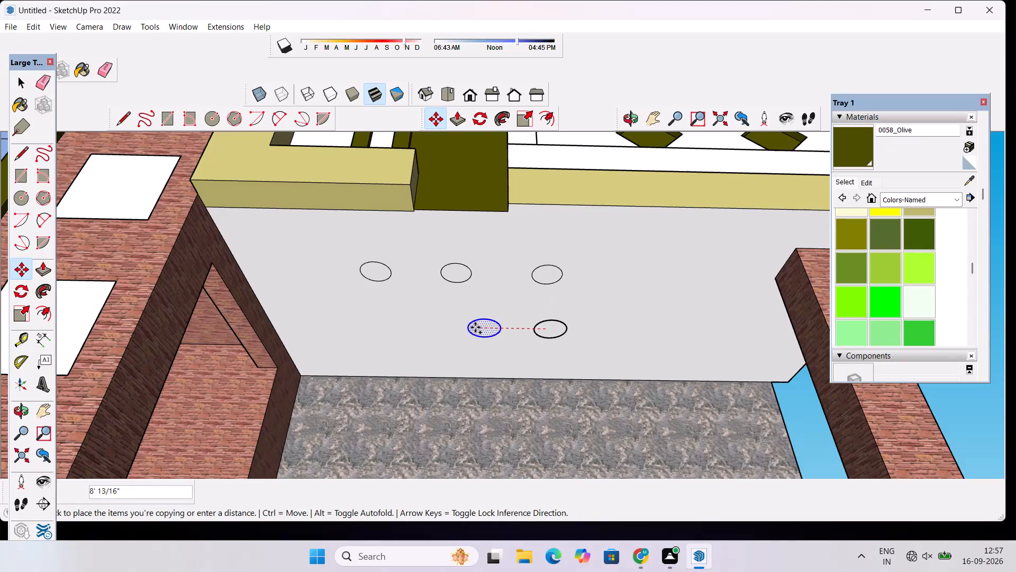
left_click(401, 324)
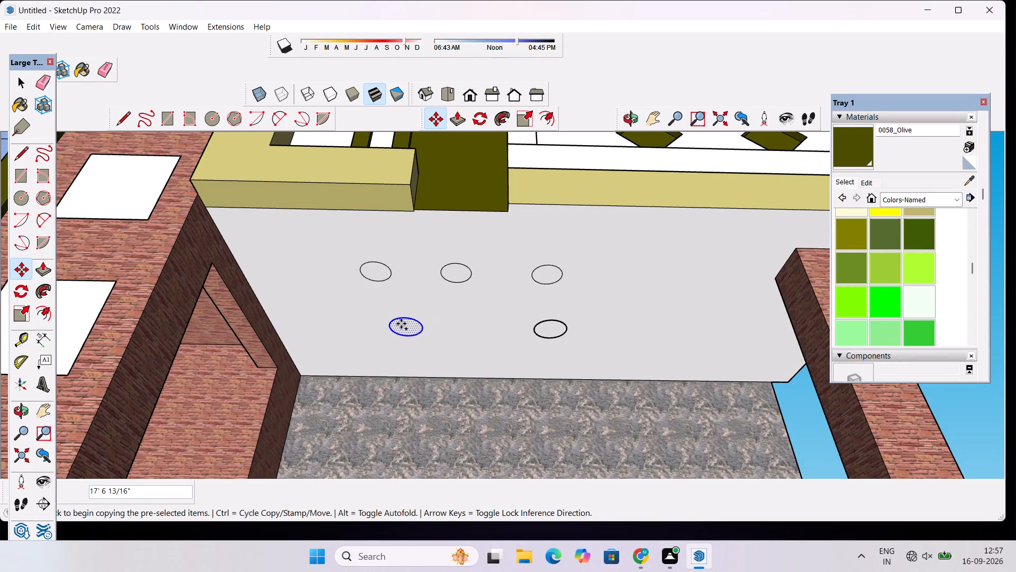
left_click(415, 326)
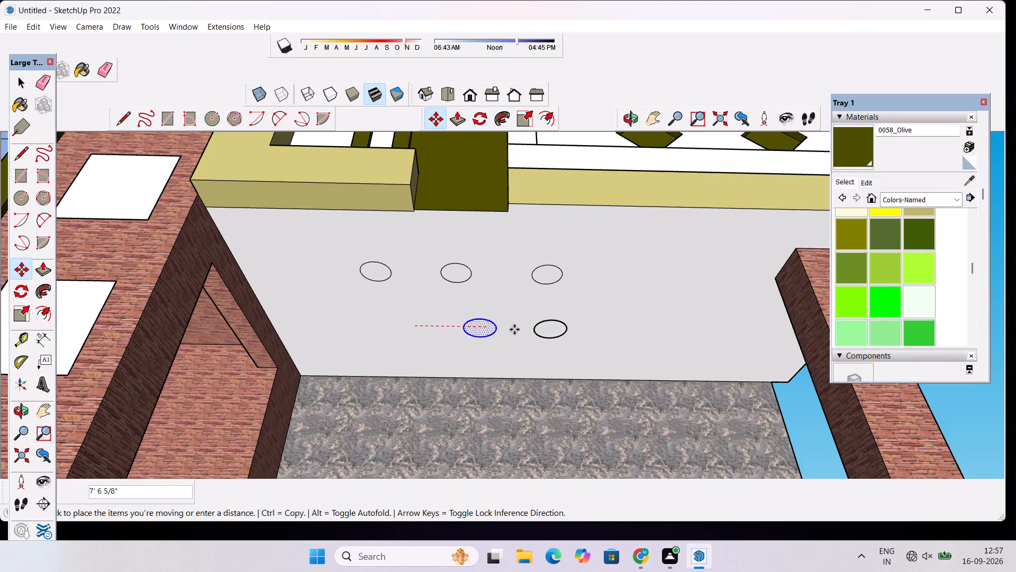
left_click(705, 328)
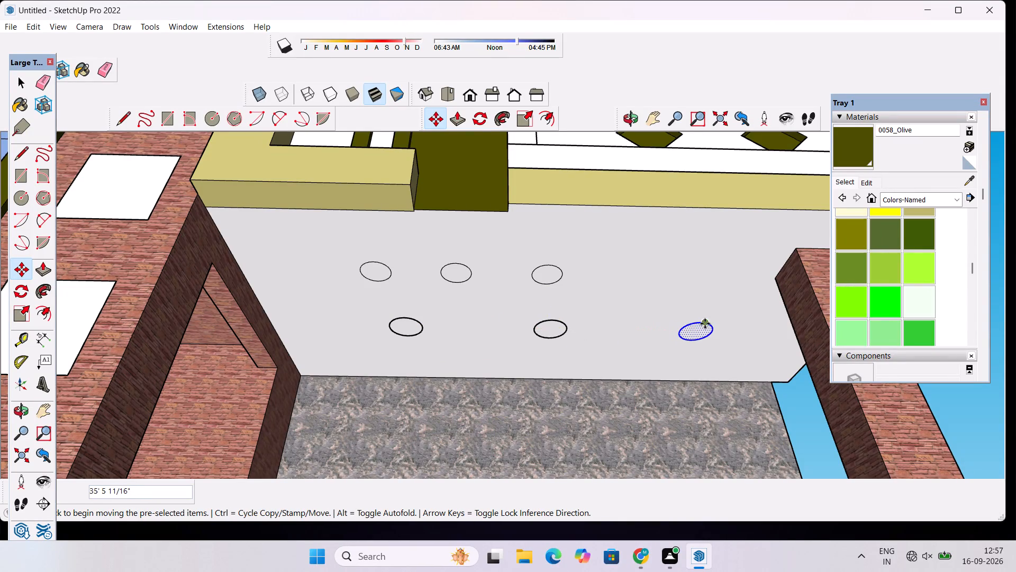
Delete the middle circle of the row nearest the khaki fascia.
key("space")
double_click(463, 272)
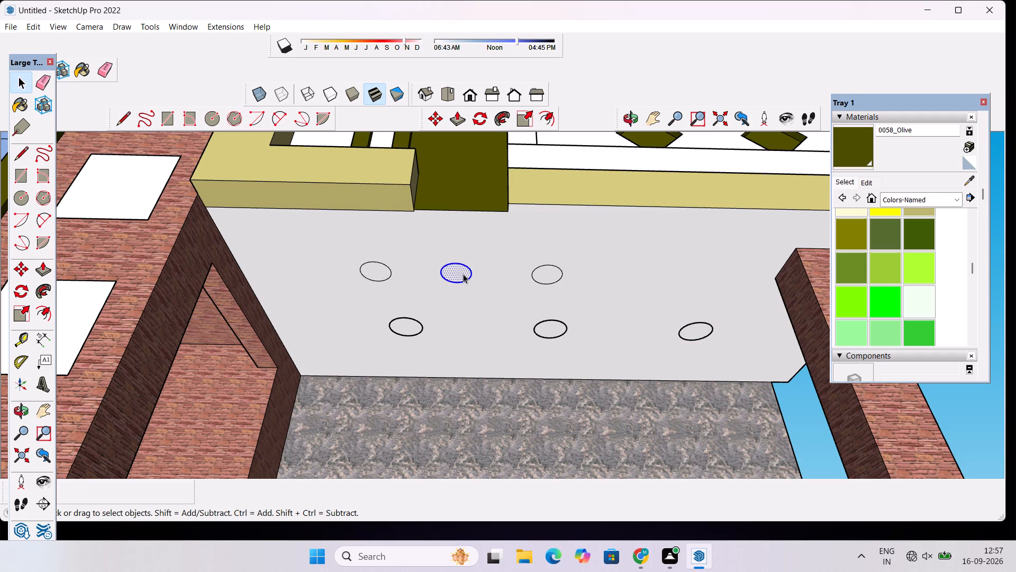
key("Delete")
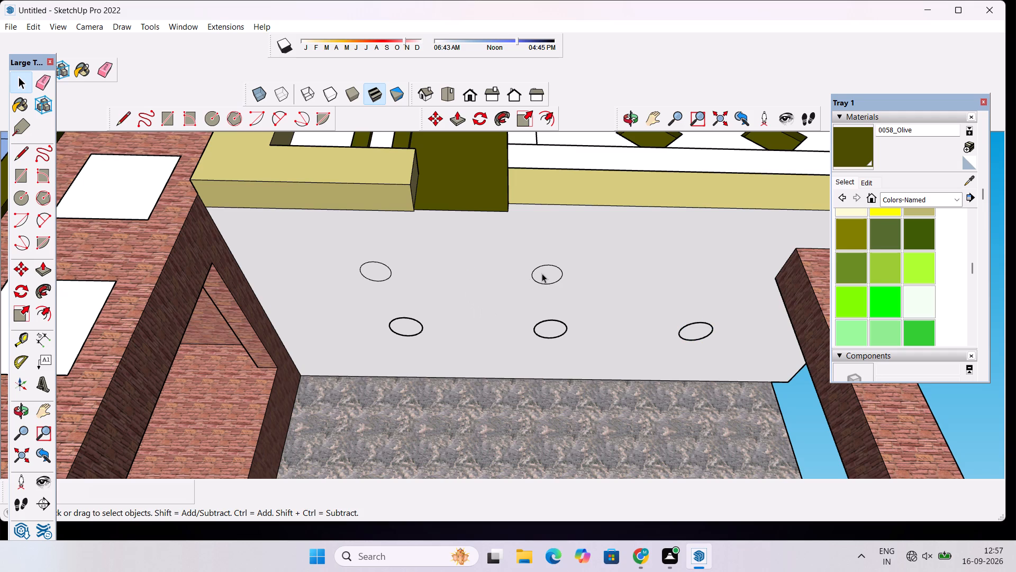
Copy the second circle of the row nearest the khaki fascia along the slab's underside to complete a row of three.
triple_click(544, 273)
left_click(631, 387)
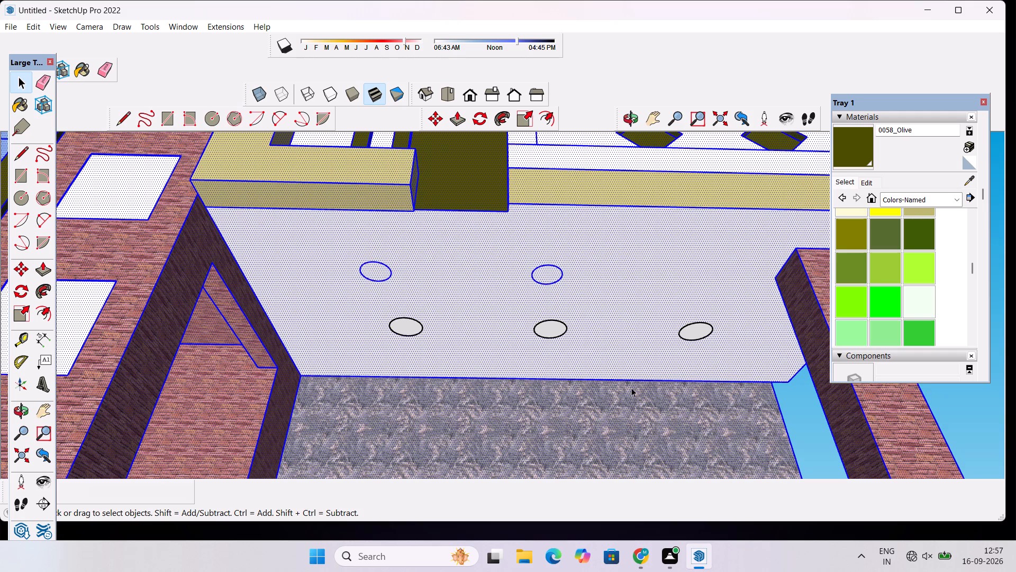
double_click(544, 276)
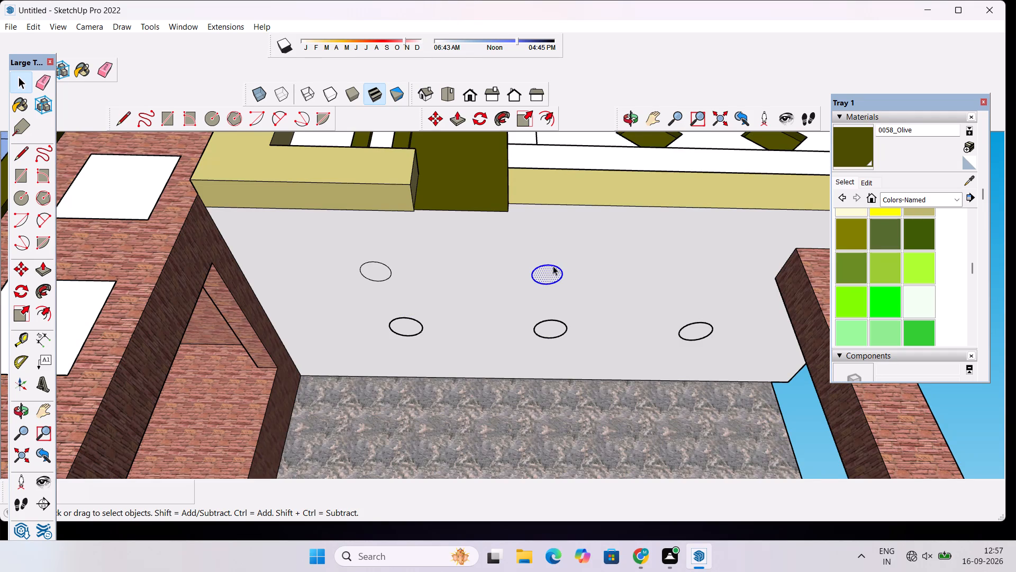
key("m")
left_click(557, 272)
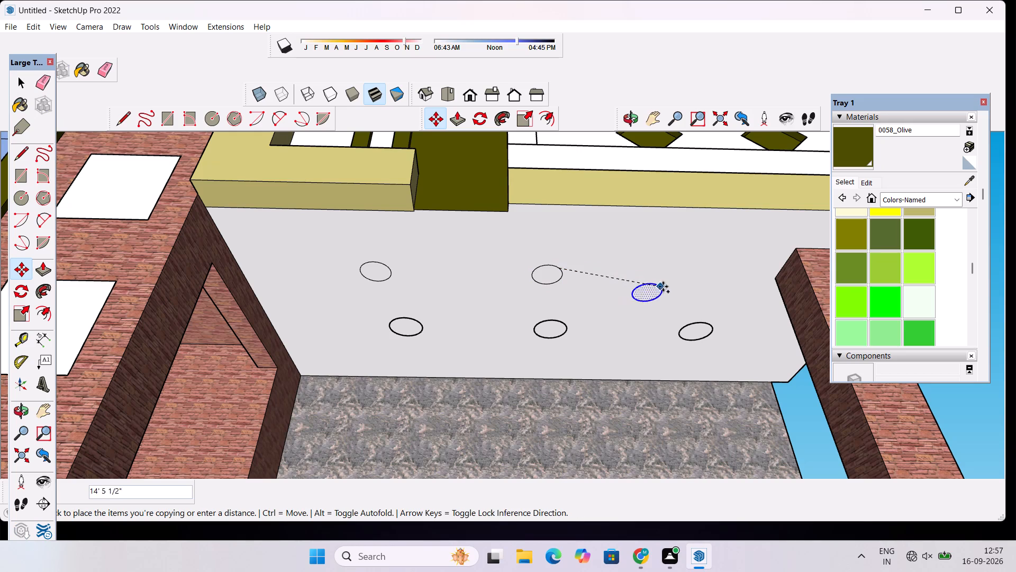
left_click(698, 274)
Erase the three circles floating below the balcony slab, keeping the row drawn on its underside.
scroll(612, 278, "down", 9)
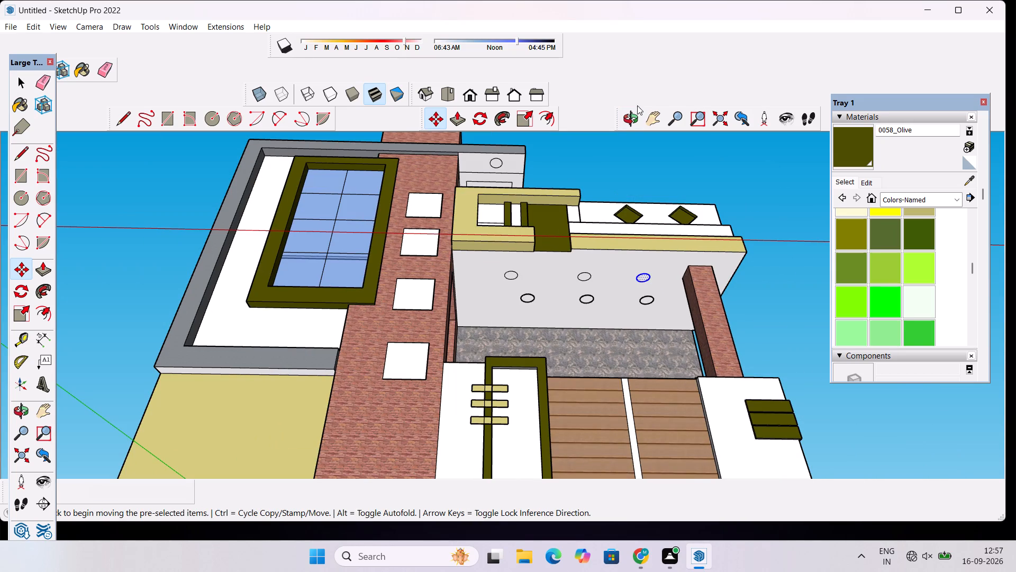
left_click(634, 118)
left_click_drag(597, 180, 509, 252)
left_click_drag(610, 275, 477, 307)
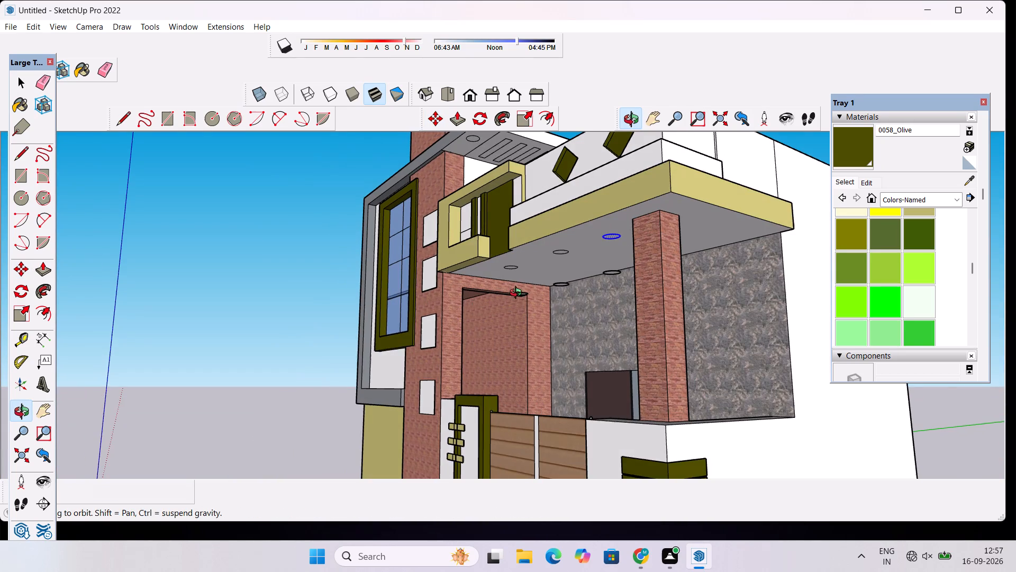
scroll(587, 280, "up", 3)
left_click_drag(613, 280, 539, 282)
left_click_drag(492, 289, 597, 291)
key("space")
key("e")
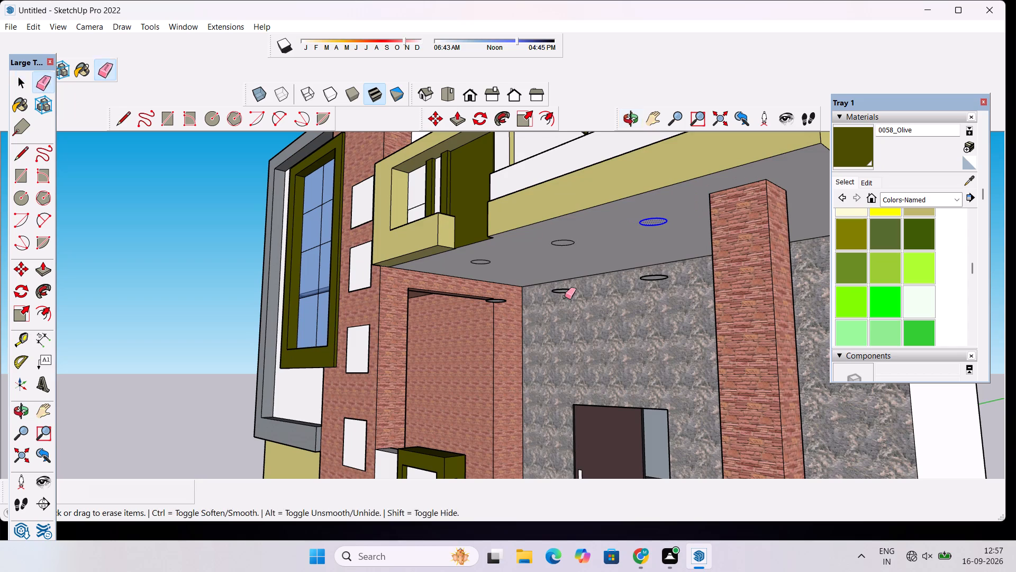
left_click(565, 288)
left_click(566, 290)
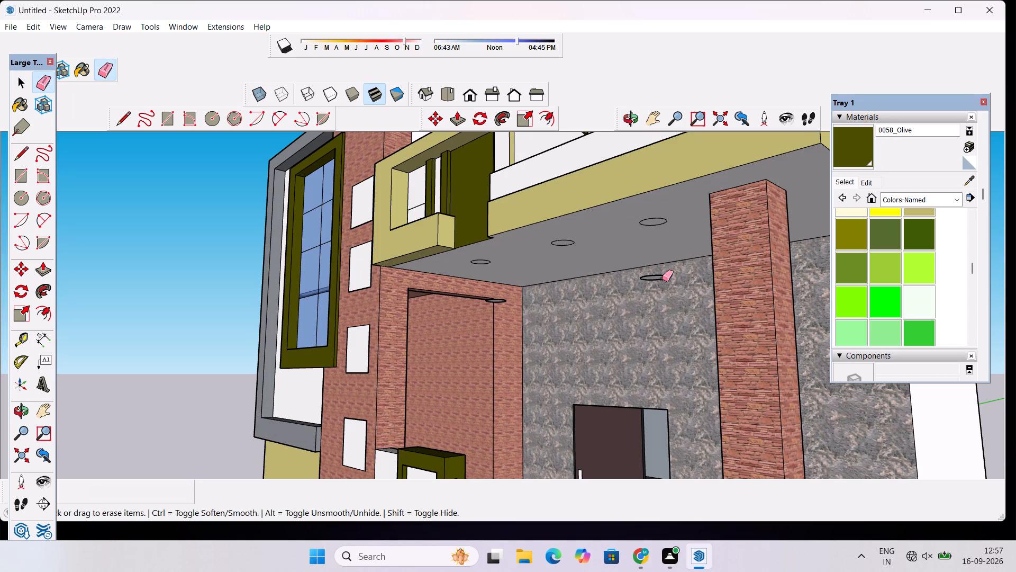
left_click(662, 276)
scroll(477, 286, "up", 6)
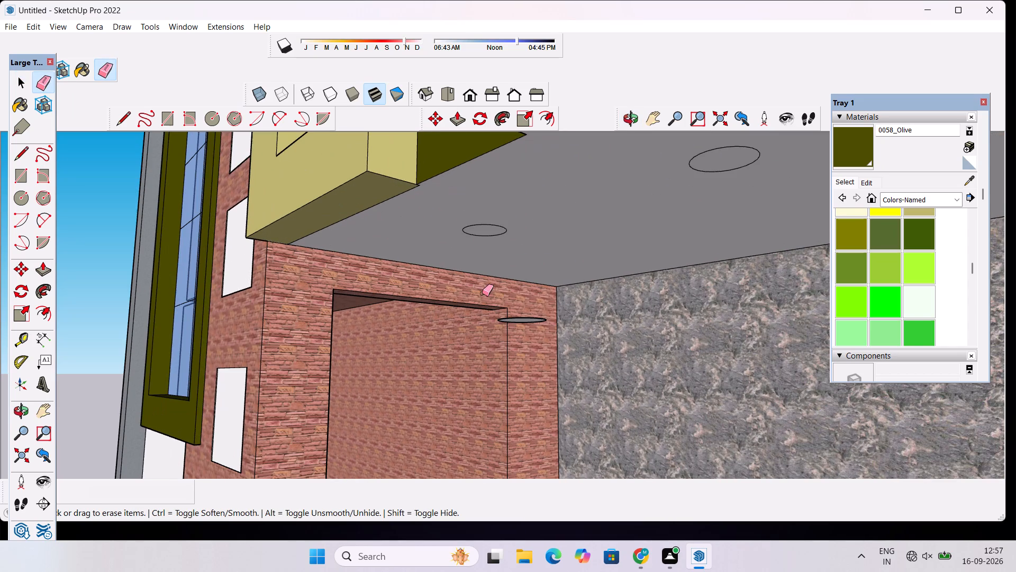
left_click(533, 321)
Paint the five narrow slots on the underside of the projecting roof slab with 0058_Olive.
scroll(600, 290, "down", 14)
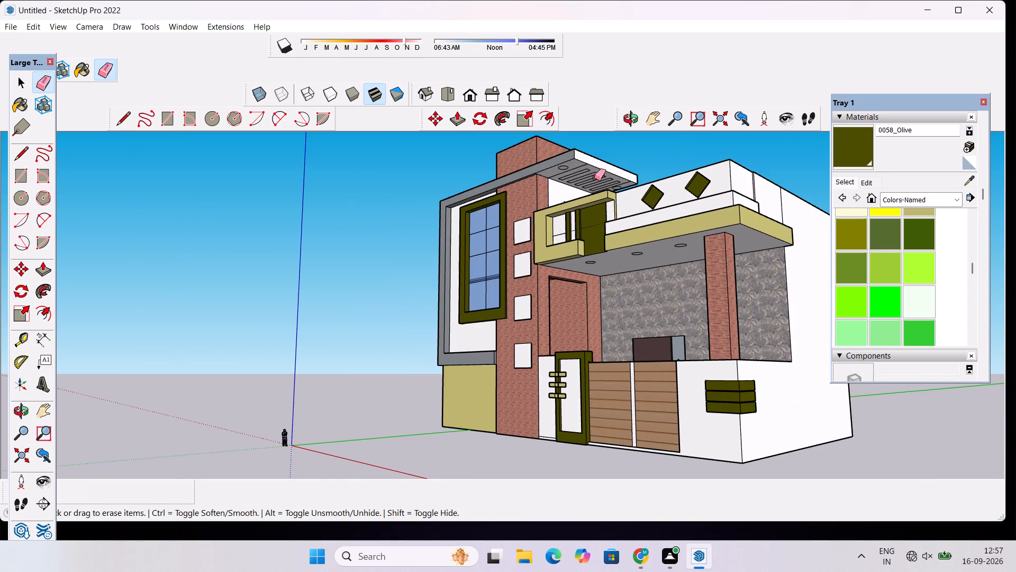
left_click(628, 117)
left_click_drag(524, 235, 709, 284)
scroll(508, 211, "up", 4)
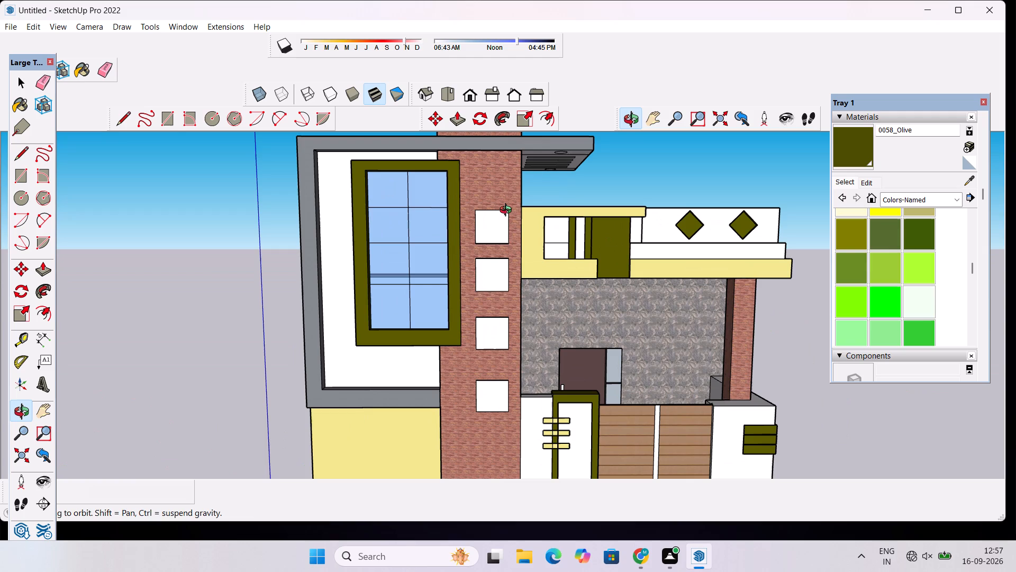
left_click_drag(505, 210, 511, 266, "shift")
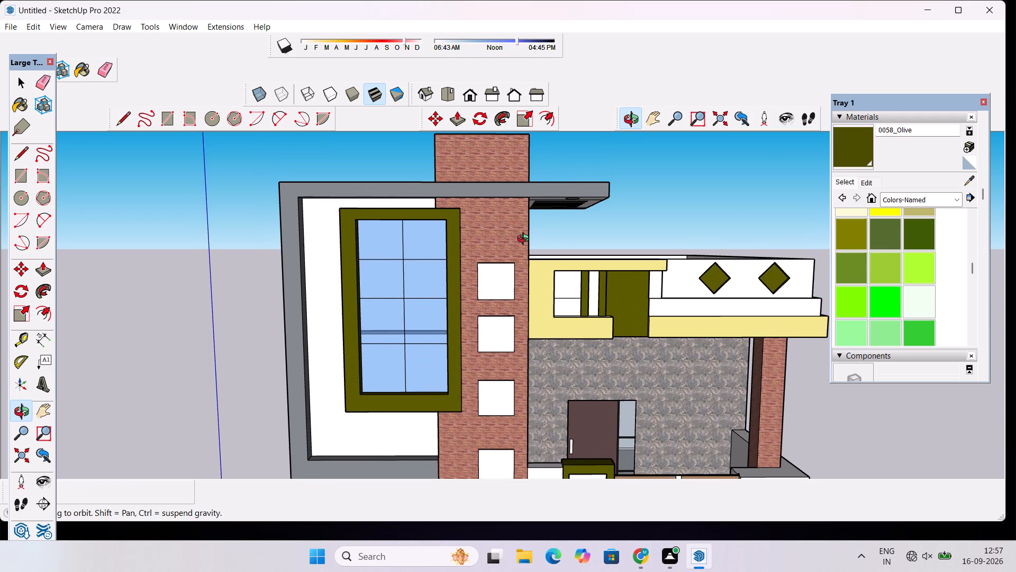
scroll(547, 256, "up", 3)
left_click_drag(547, 251, 547, 175)
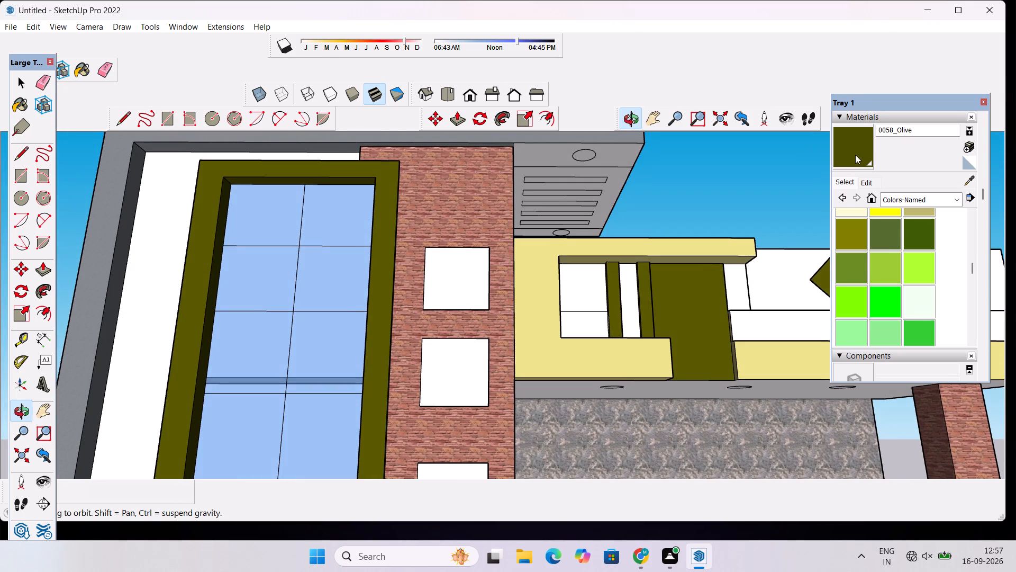
left_click(856, 154)
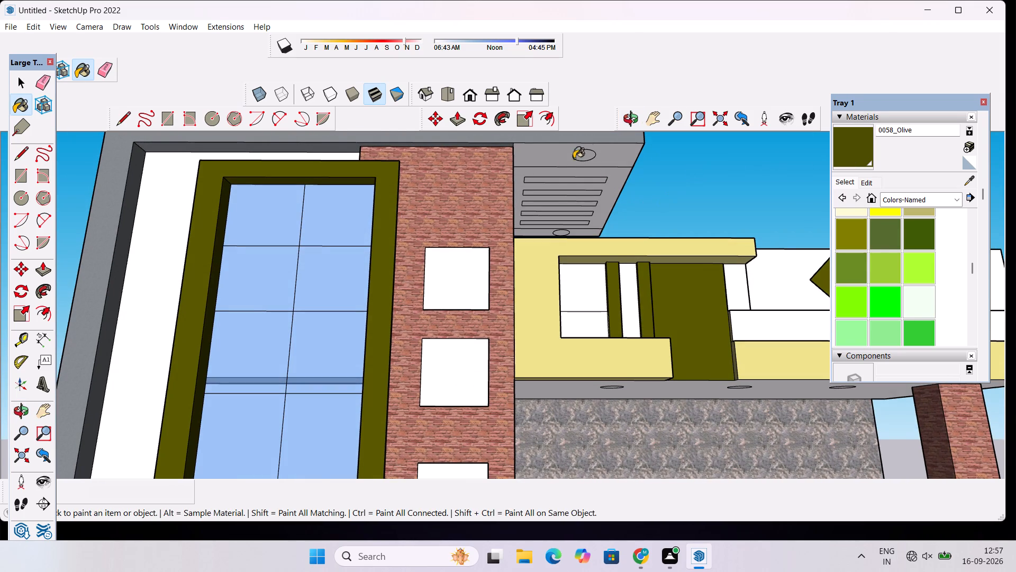
scroll(562, 178, "up", 7)
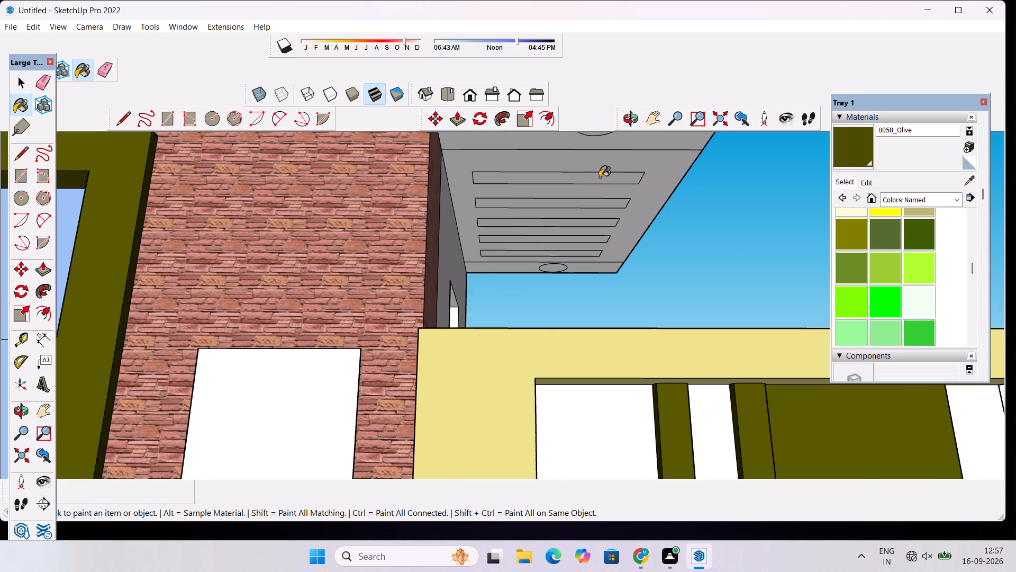
left_click(600, 177)
scroll(598, 204, "up", 4)
left_click(599, 203)
left_click(591, 228)
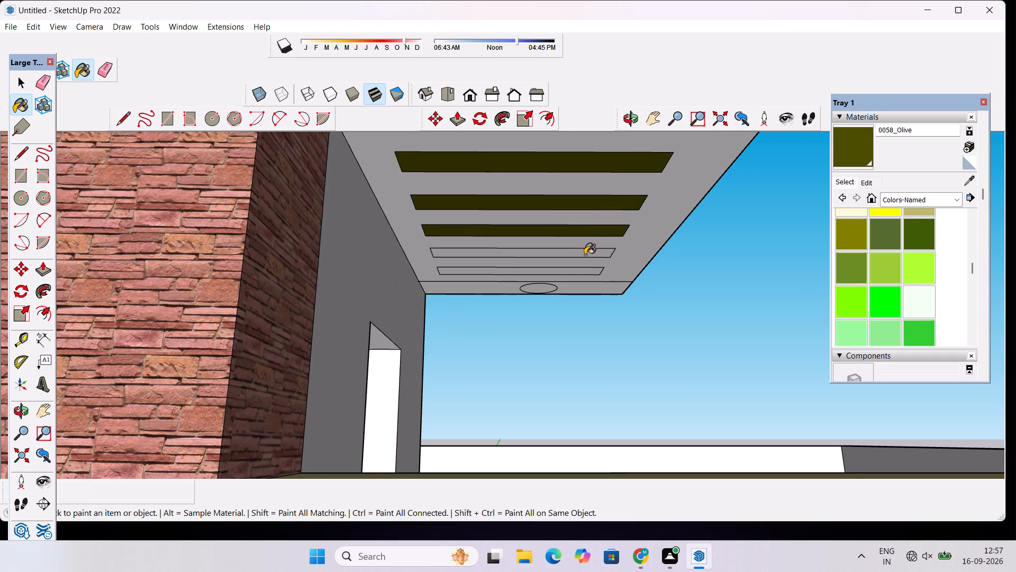
scroll(578, 264, "up", 1)
left_click(577, 249)
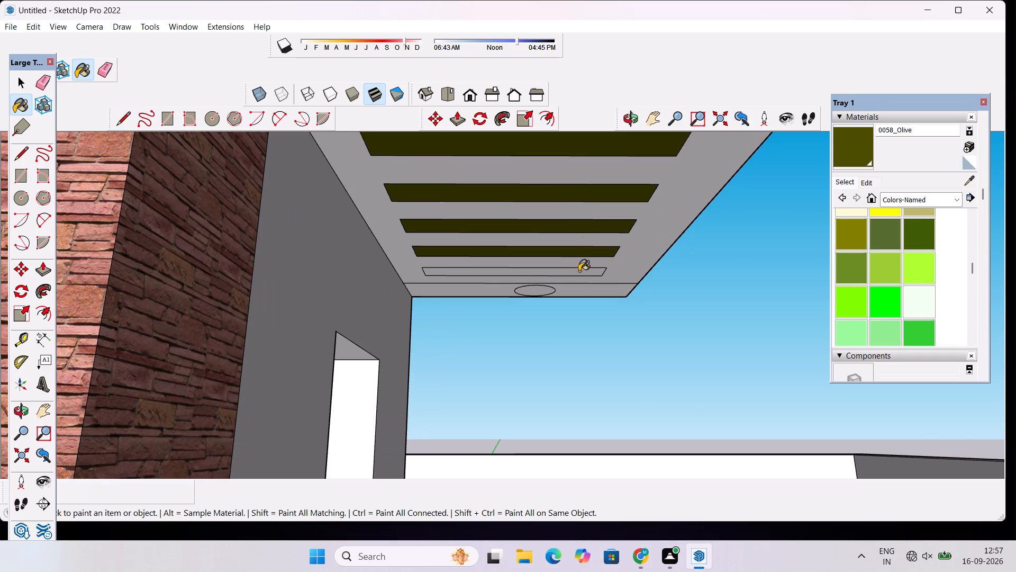
left_click(579, 271)
Paint the upper-floor side wall around the terrace door opening with 0026_LightSalmon.
scroll(584, 267, "down", 5)
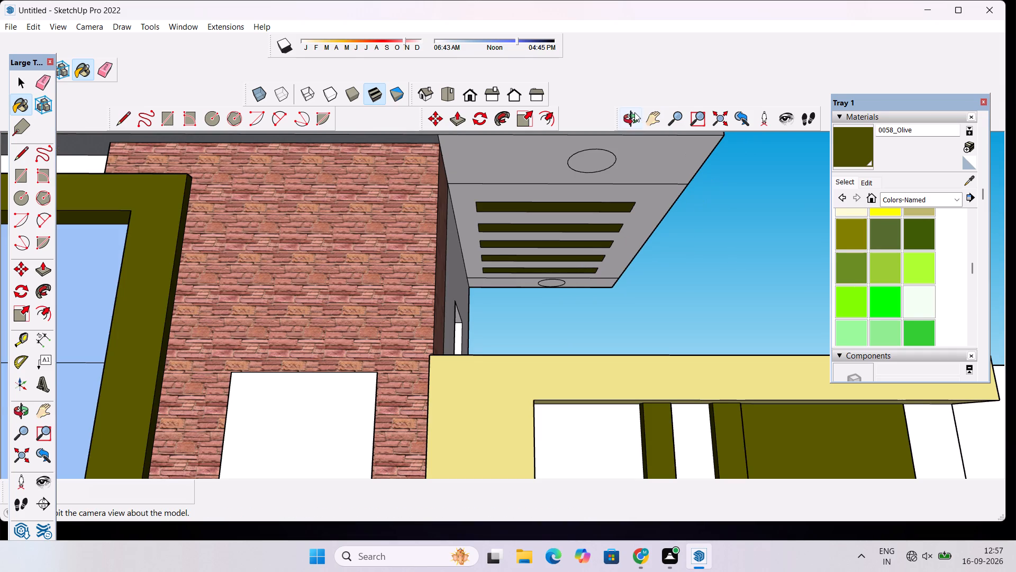
left_click(634, 112)
left_click_drag(655, 186, 511, 172)
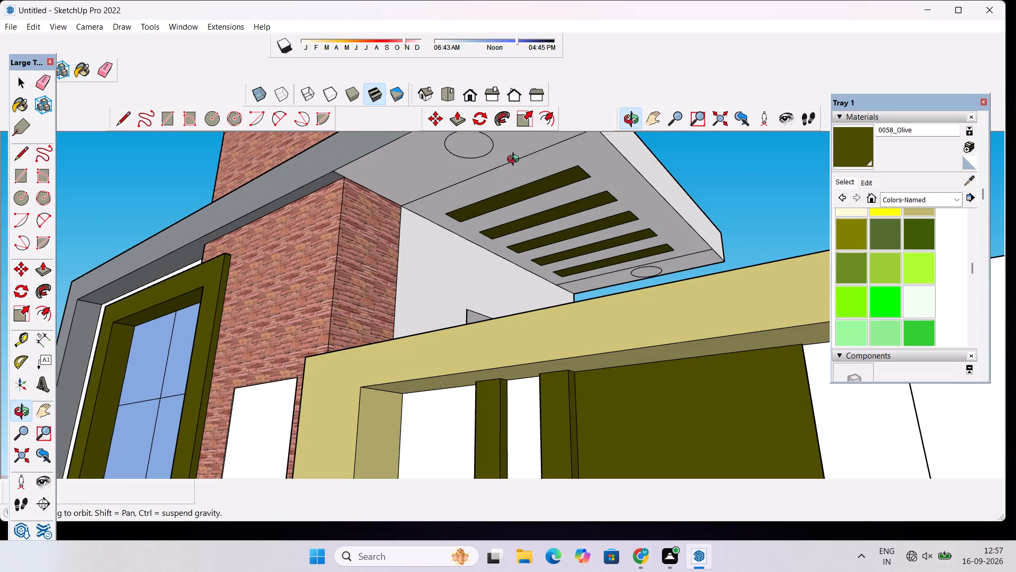
left_click_drag(532, 202, 488, 195)
left_click_drag(492, 204, 499, 242)
left_click_drag(524, 245, 506, 281)
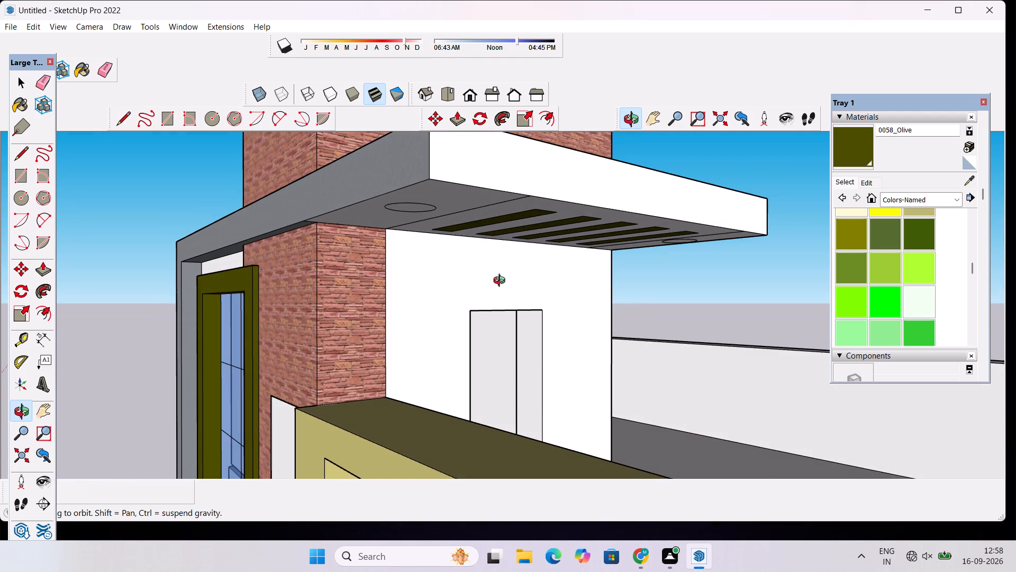
left_click_drag(501, 273, 490, 297)
scroll(491, 271, "down", 5)
left_click_drag(524, 296, 465, 321)
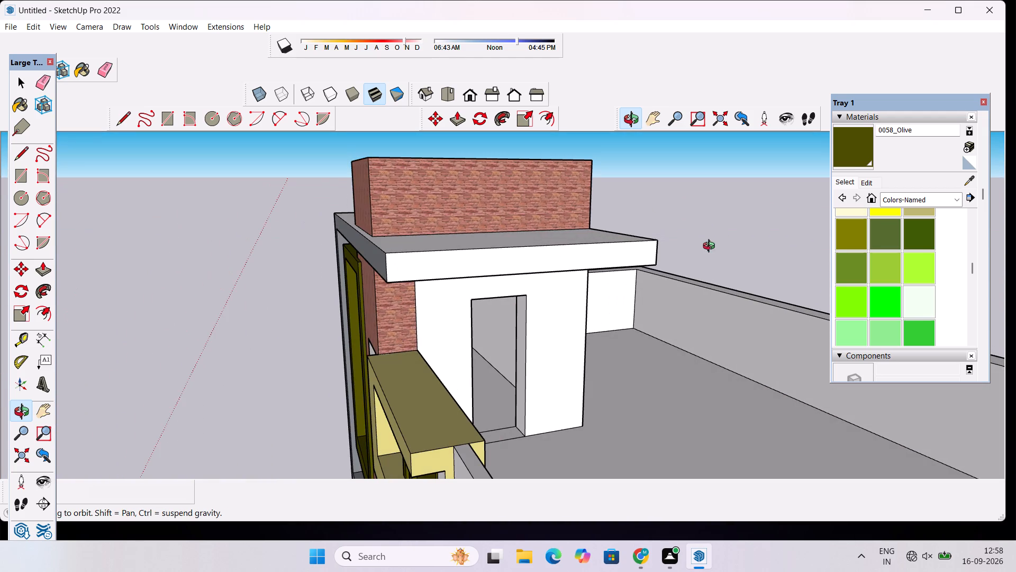
scroll(877, 237, "up", 3)
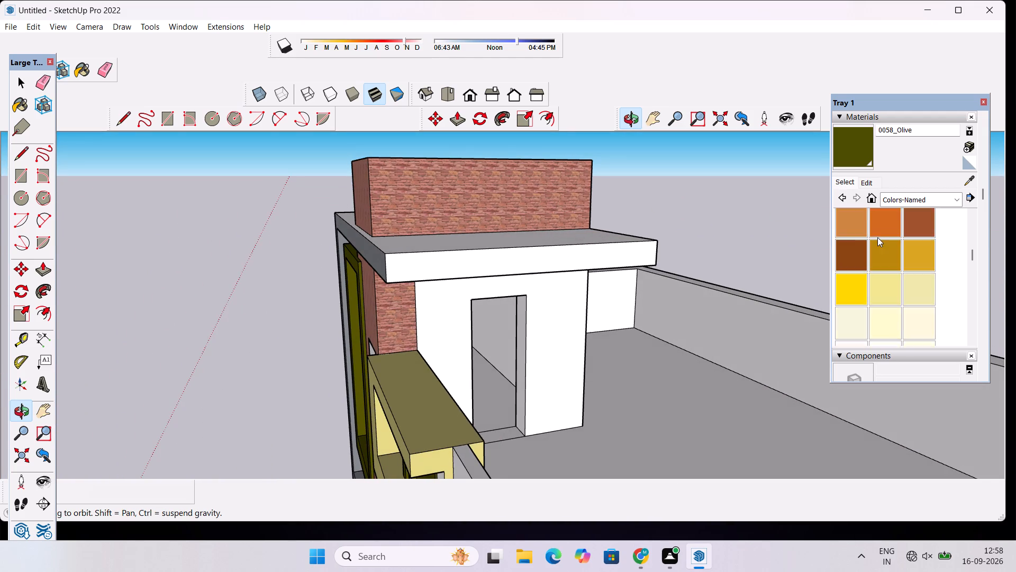
scroll(877, 237, "up", 3)
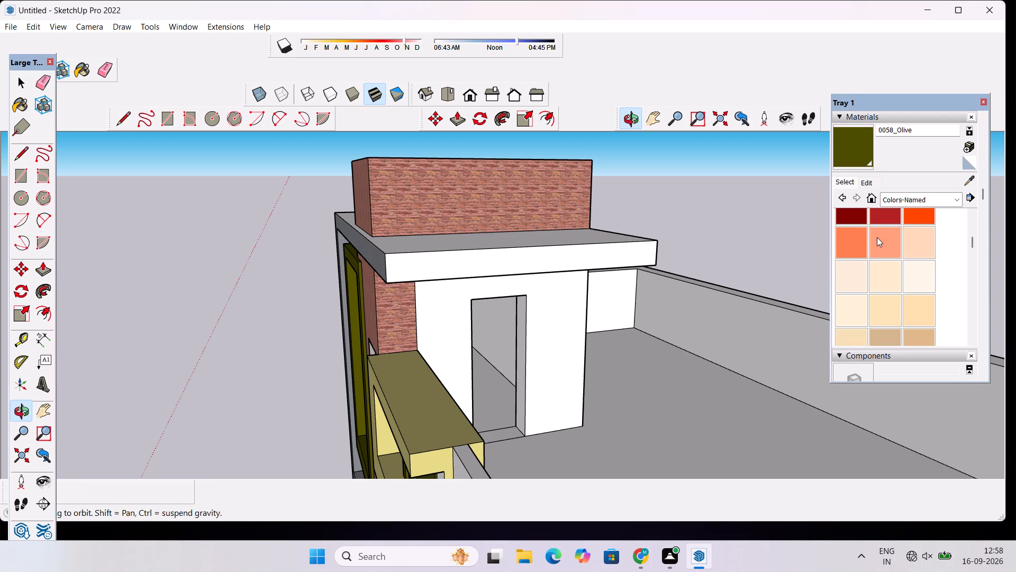
left_click(877, 237)
left_click(580, 294)
Paint the front face of the low balcony parapet band above the khaki fascia with 0026_LightSalmon.
scroll(510, 268, "down", 5)
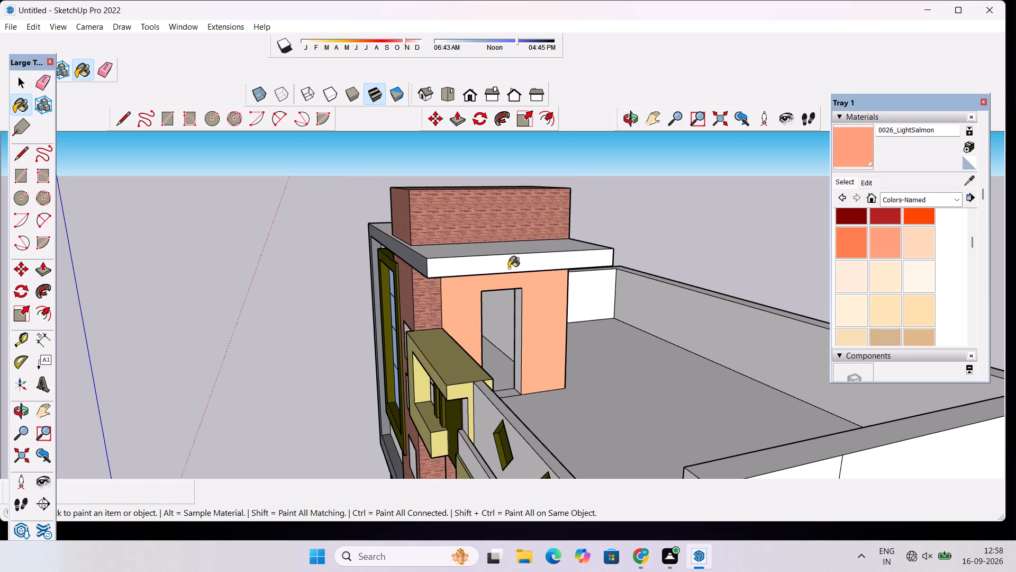
left_click(630, 122)
left_click_drag(515, 327, 443, 300)
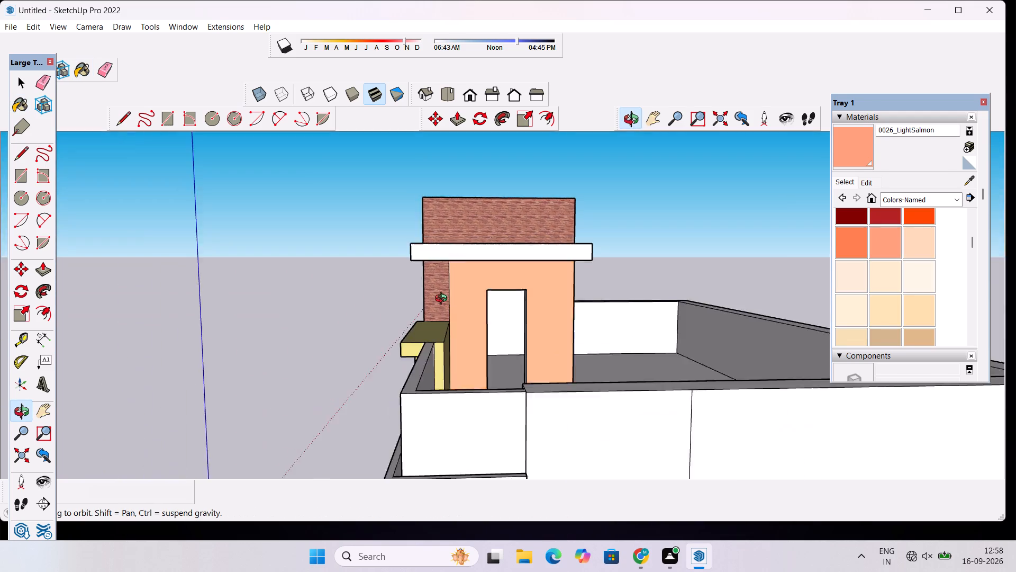
left_click_drag(443, 300, 747, 263)
scroll(617, 246, "down", 6)
left_click_drag(562, 289, 655, 352)
scroll(648, 335, "down", 3)
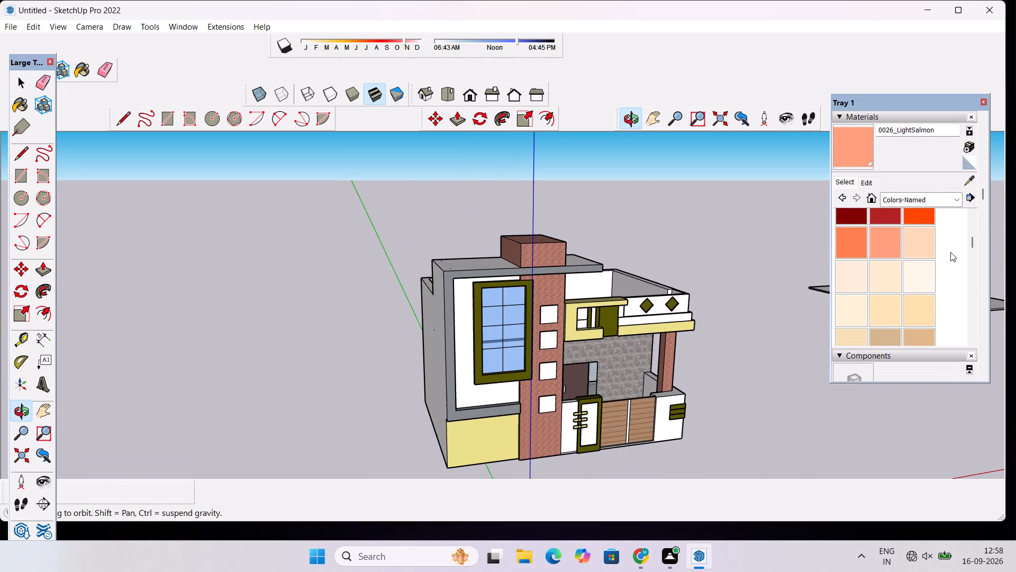
left_click_drag(601, 386, 525, 384)
scroll(466, 363, "up", 3)
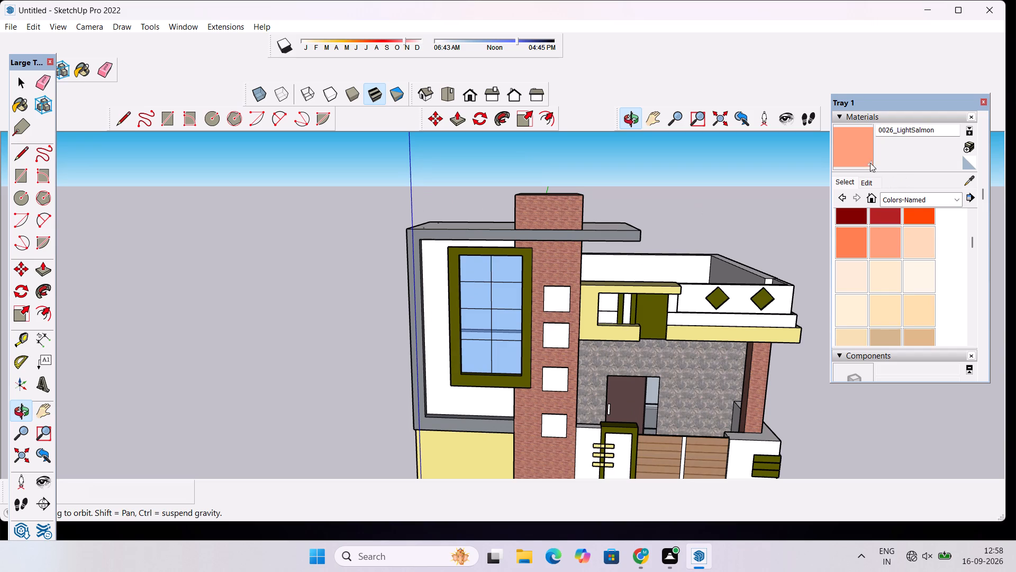
left_click(859, 148)
scroll(718, 189, "up", 1)
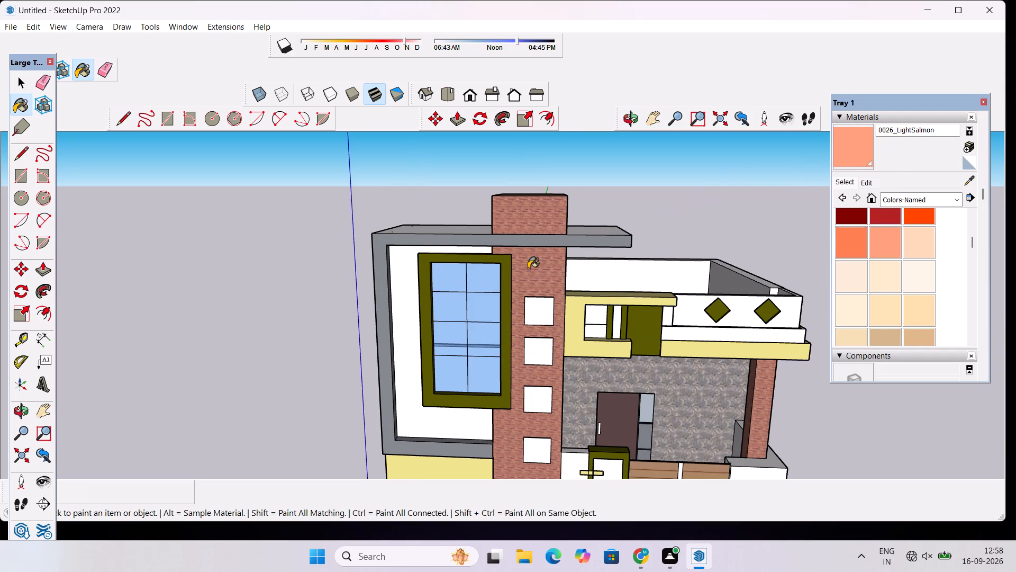
scroll(525, 269, "down", 5)
scroll(589, 274, "down", 1)
scroll(698, 344, "up", 11)
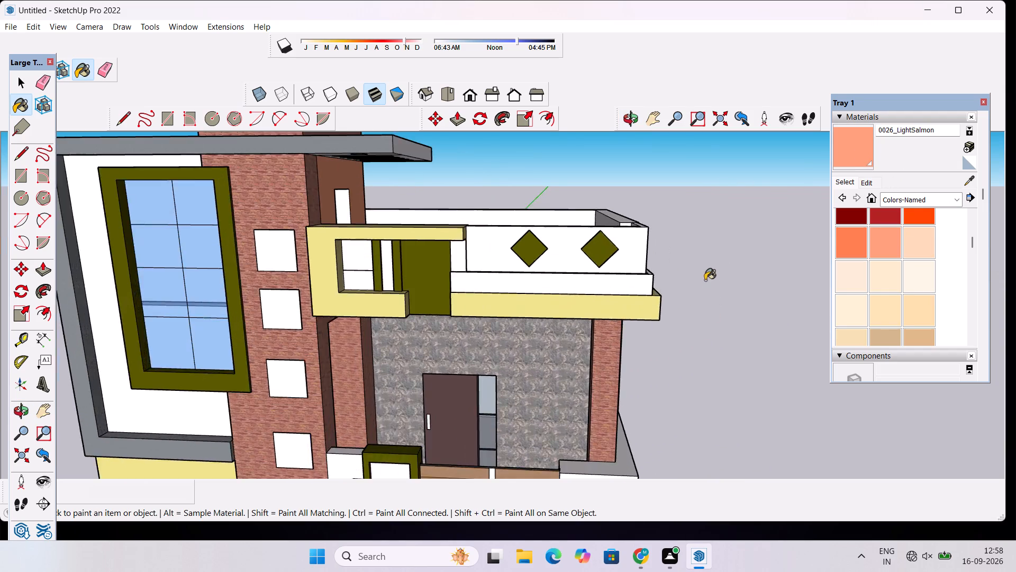
scroll(705, 280, "up", 3)
left_click(537, 287)
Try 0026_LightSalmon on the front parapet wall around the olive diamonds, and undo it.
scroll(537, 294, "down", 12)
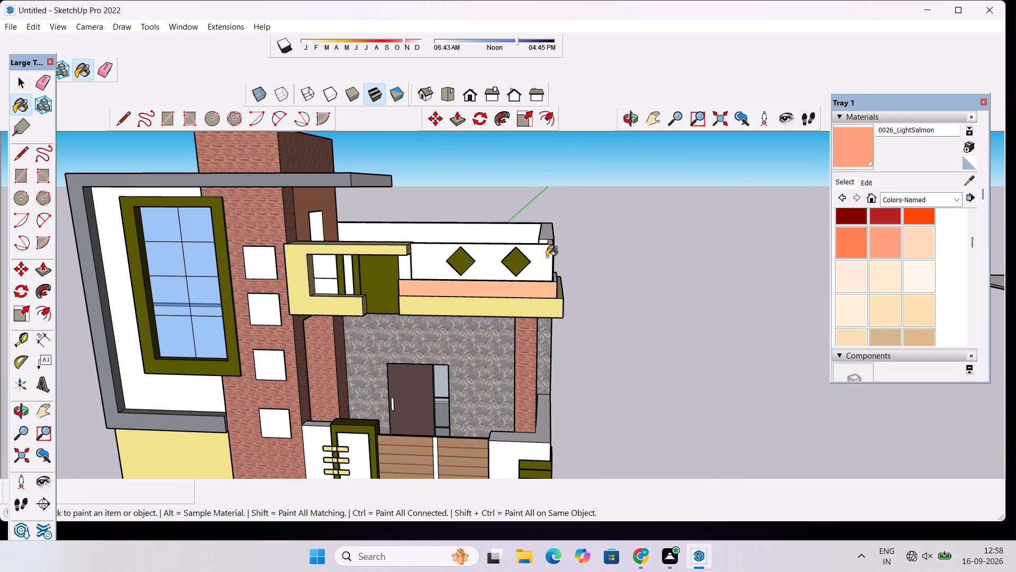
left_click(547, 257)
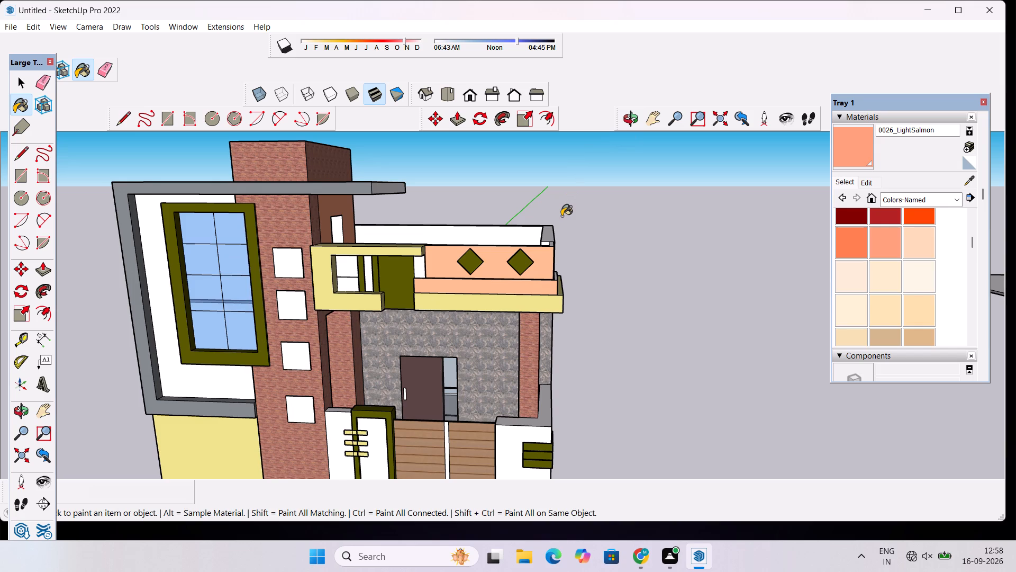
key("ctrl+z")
Paint the side face and top of the low balcony parapet band with 0026_LightSalmon.
left_click(624, 118)
left_click_drag(634, 211, 618, 221)
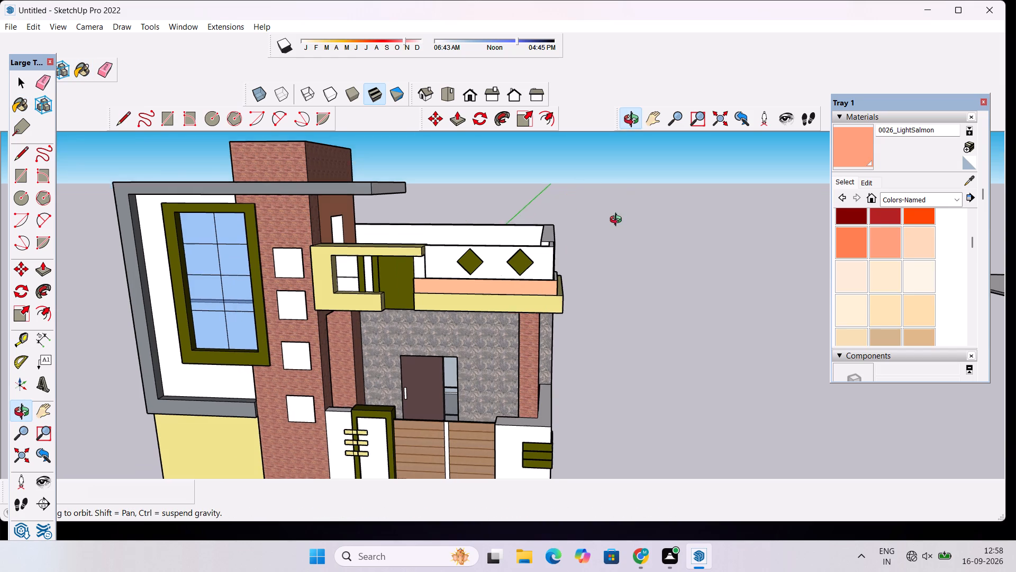
left_click_drag(618, 221, 392, 262)
scroll(529, 324, "up", 3)
left_click(850, 146)
scroll(481, 321, "up", 3)
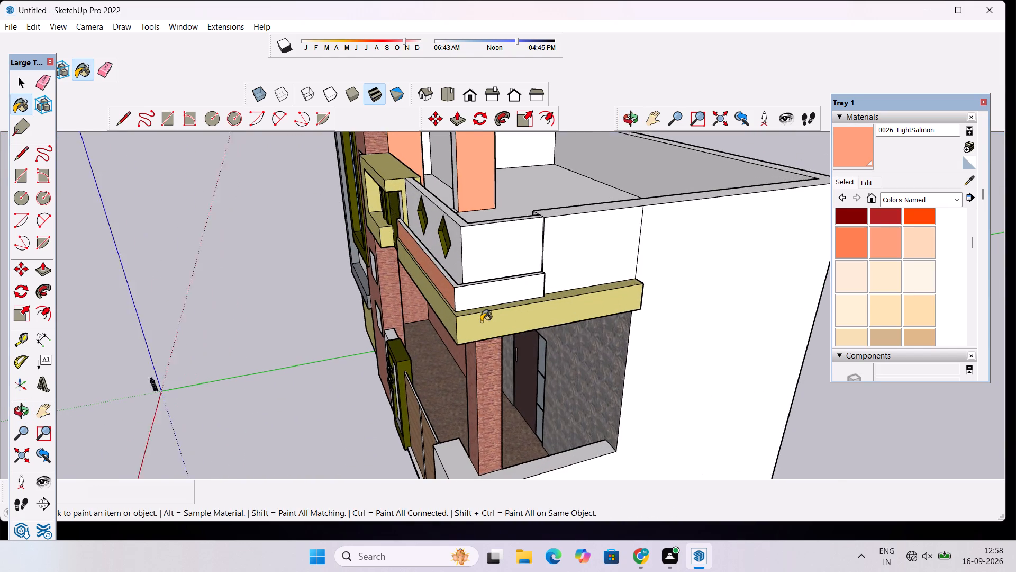
scroll(481, 321, "up", 2)
left_click(498, 287)
scroll(448, 275, "up", 10)
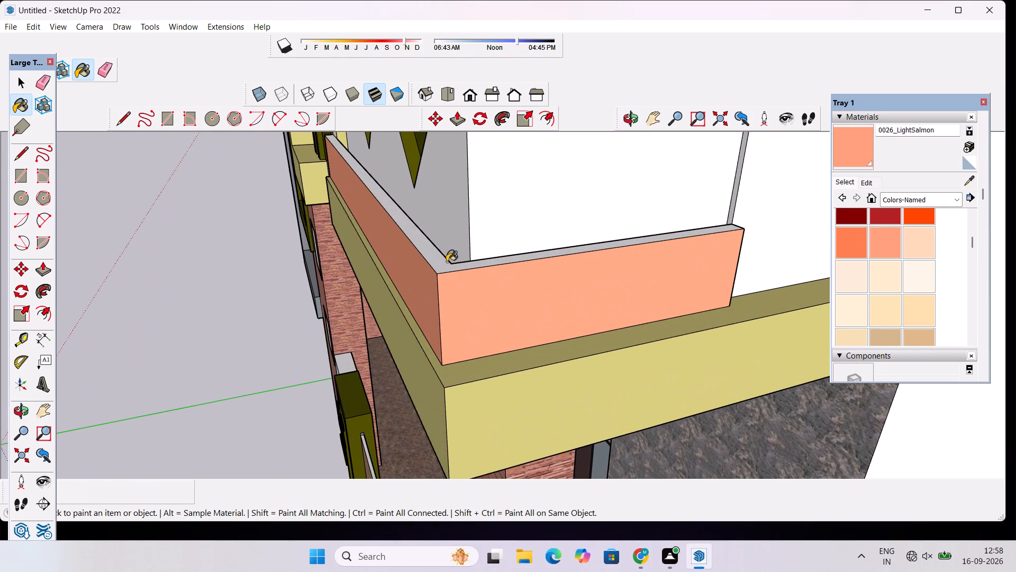
left_click(447, 269)
Paint the narrow rear end face of the low balcony parapet band with 0026_LightSalmon.
left_click(630, 113)
left_click_drag(650, 203, 620, 221)
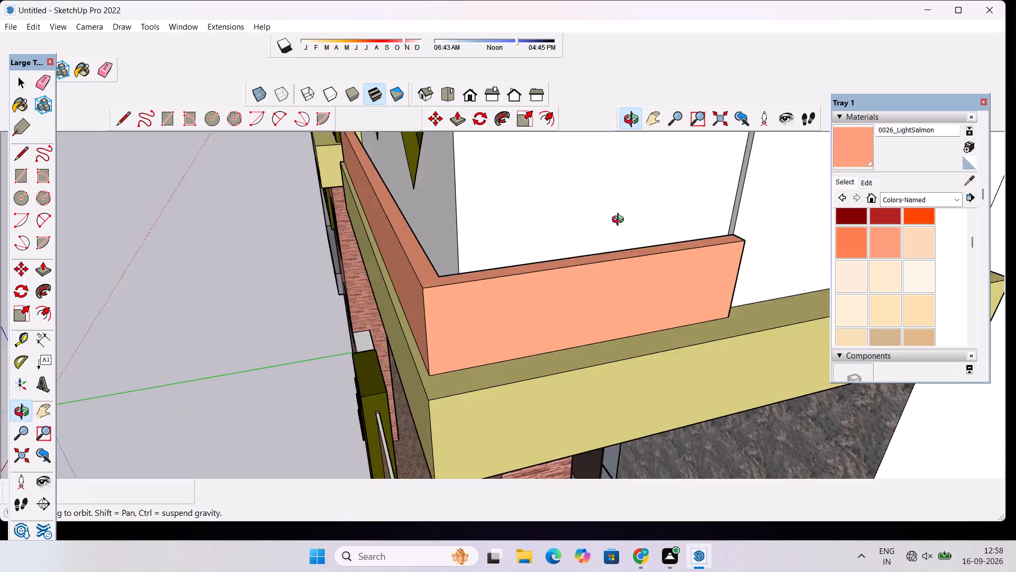
left_click_drag(620, 221, 524, 235)
left_click_drag(588, 270, 432, 276)
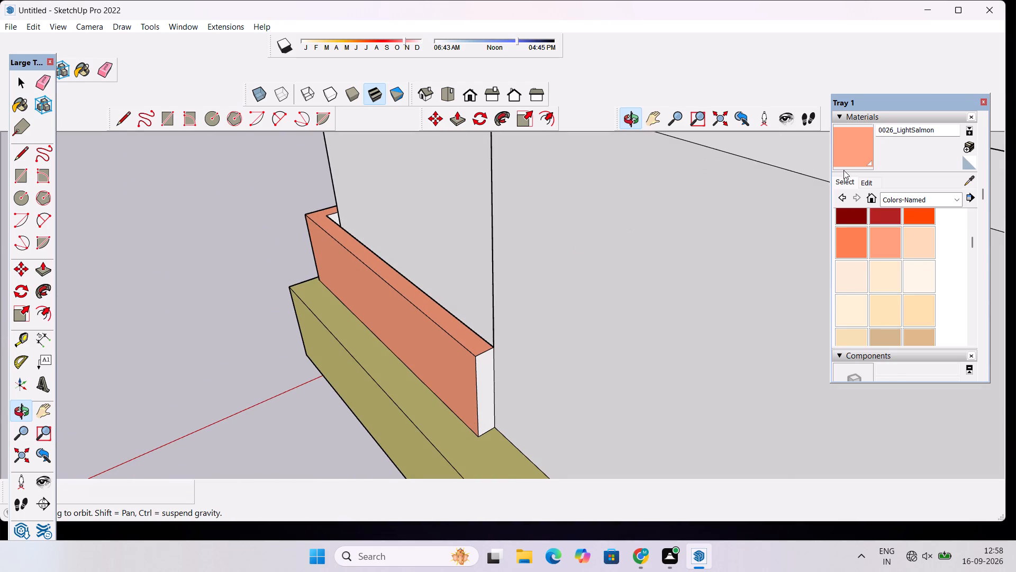
left_click_drag(853, 147, 838, 162)
left_click(476, 372)
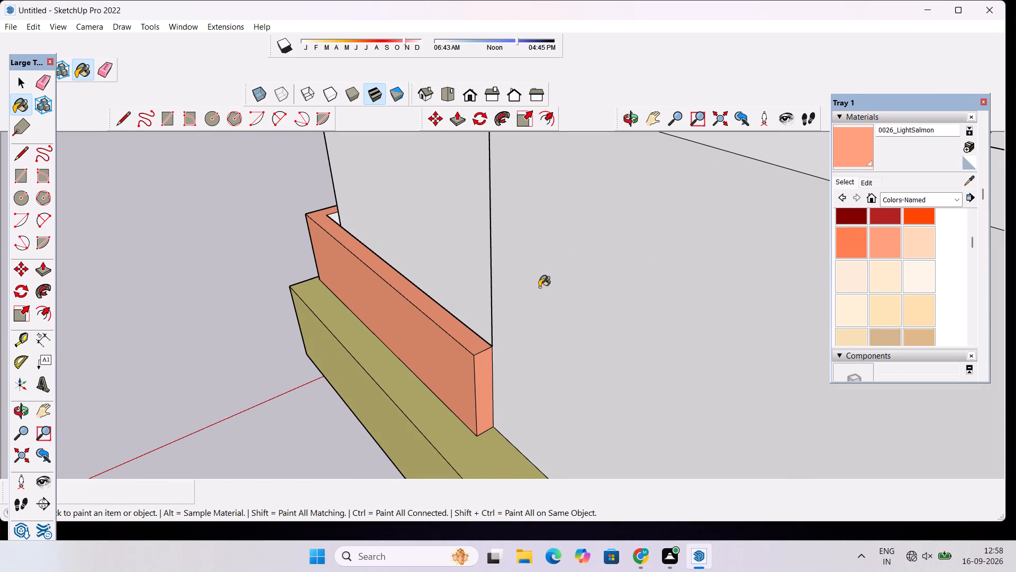
Examine the painted balcony band and the whole front elevation from several angles.
left_click(629, 119)
left_click_drag(173, 406, 561, 341)
scroll(539, 358, "down", 6)
left_click_drag(456, 336, 556, 319)
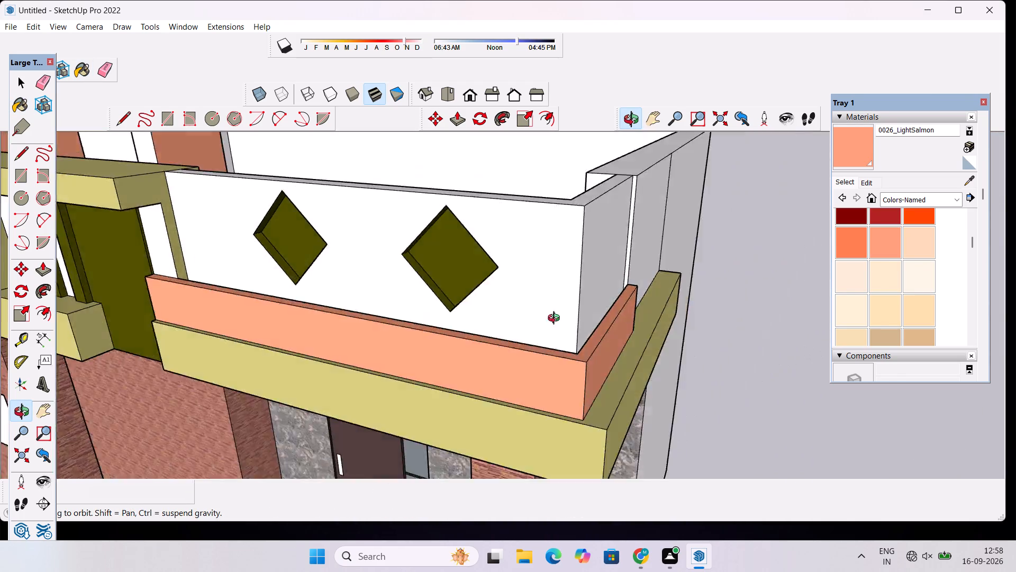
left_click_drag(556, 319, 618, 254)
scroll(604, 271, "down", 6)
left_click_drag(451, 320, 401, 359)
scroll(406, 329, "down", 5)
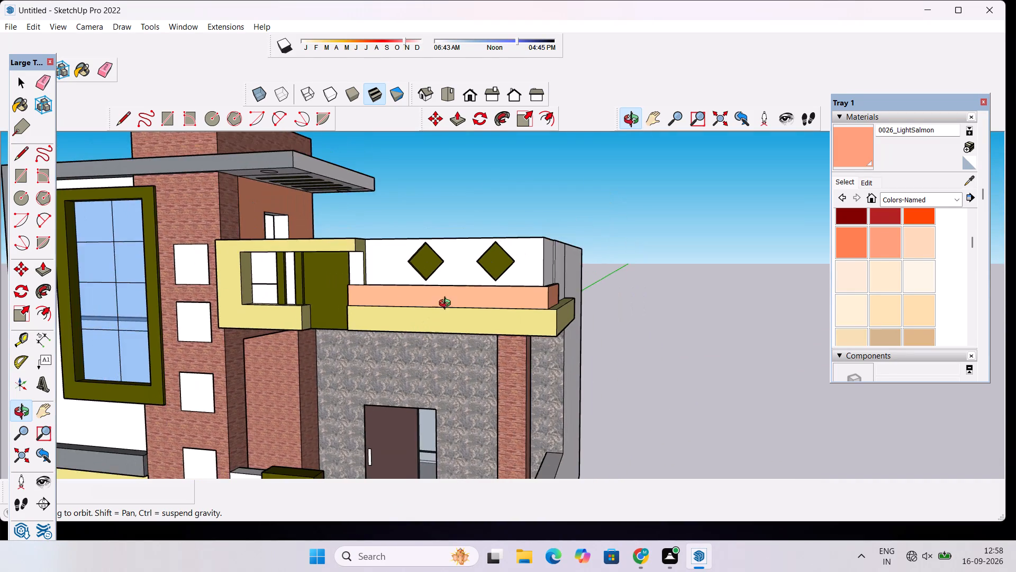
scroll(447, 300, "down", 4)
left_click_drag(447, 300, 452, 334)
scroll(452, 320, "down", 5)
left_click_drag(466, 362, 551, 333)
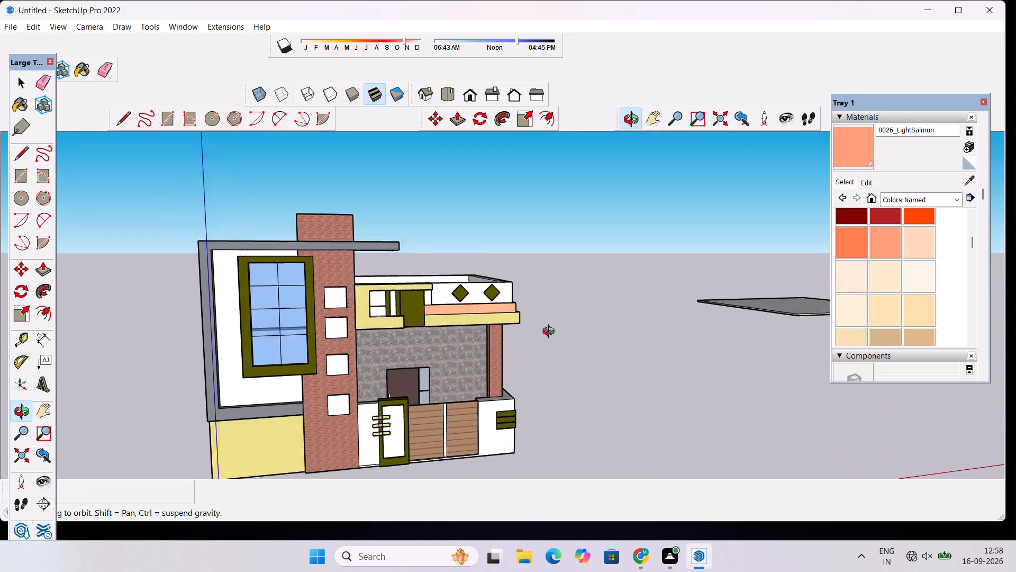
left_click_drag(551, 333, 518, 330)
left_click_drag(443, 335, 605, 318, "shift")
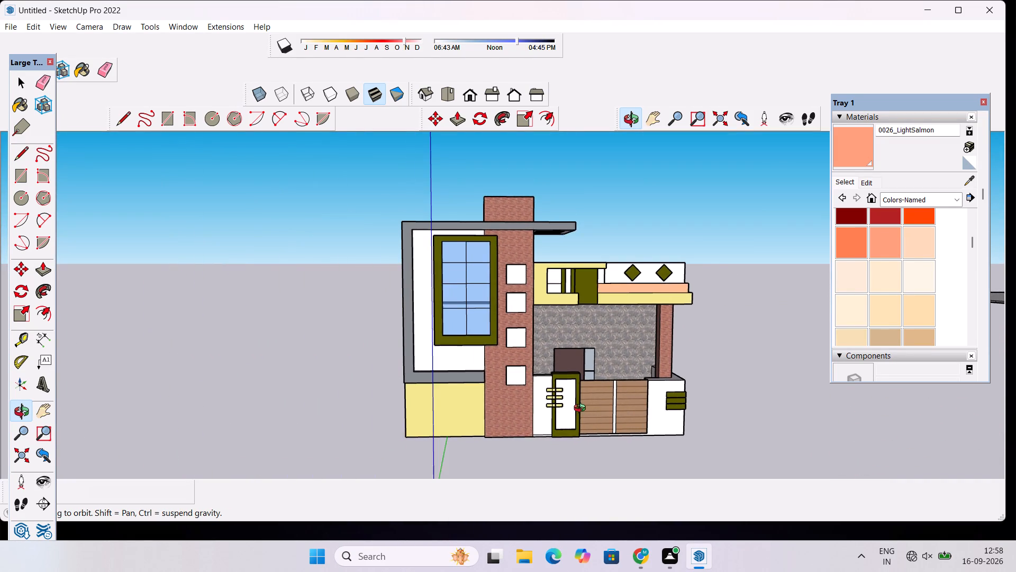
Paint both inner side faces of the upper-floor terrace door opening with 0026_LightSalmon.
scroll(582, 409, "up", 5)
left_click_drag(597, 365, 265, 478)
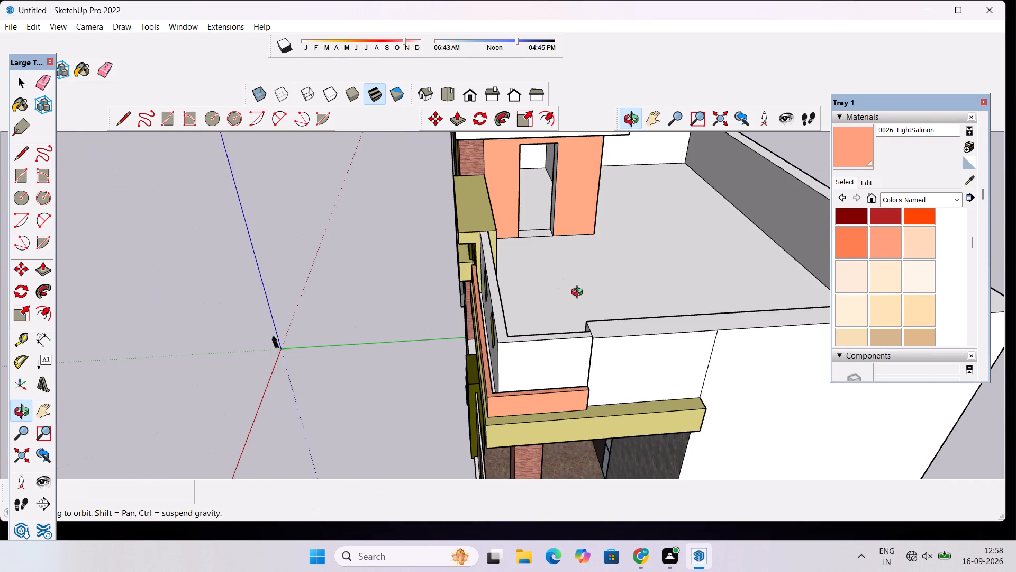
left_click_drag(584, 280, 644, 368)
scroll(583, 275, "up", 5)
left_click_drag(628, 335, 450, 327)
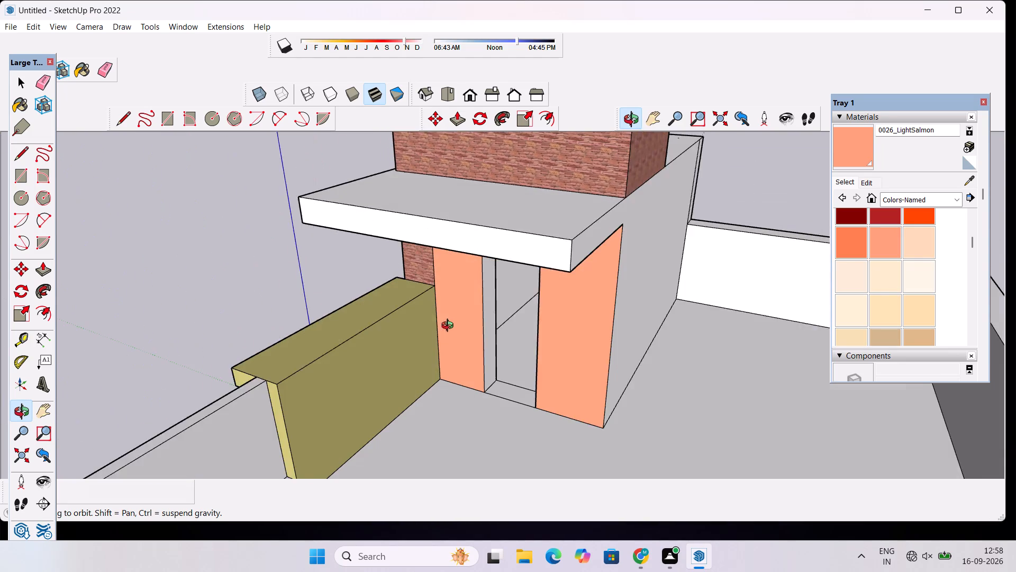
left_click_drag(450, 327, 451, 327)
left_click(866, 146)
scroll(505, 347, "up", 5)
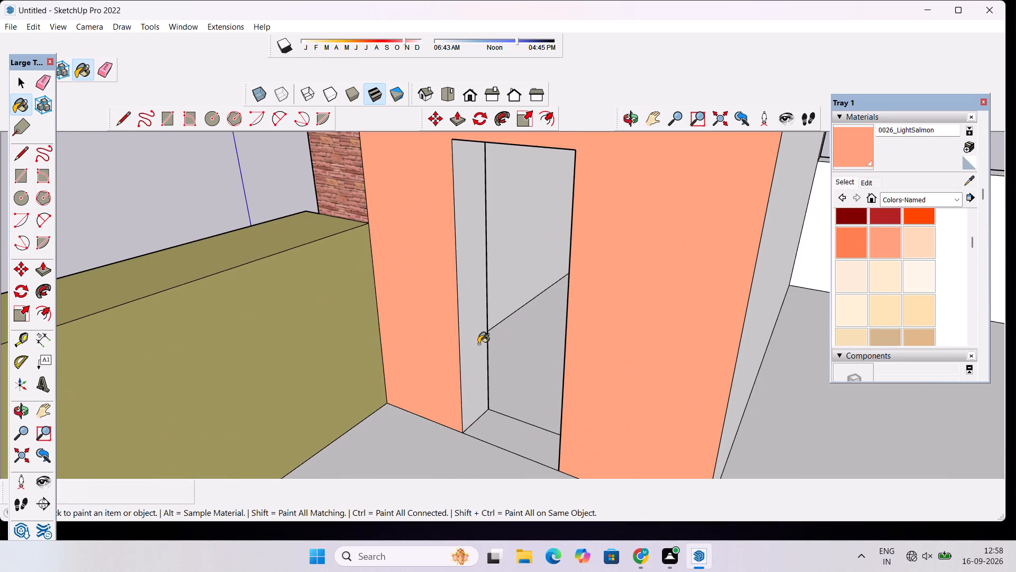
left_click(479, 341)
scroll(570, 369, "up", 8)
left_click(620, 117)
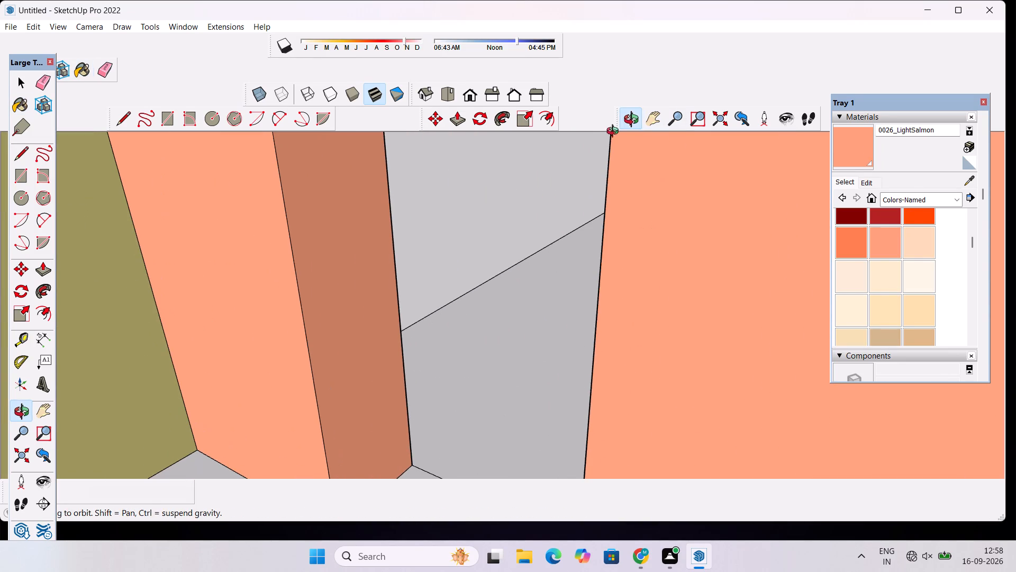
left_click_drag(599, 174, 670, 190)
left_click_drag(859, 148, 860, 155)
left_click(937, 430)
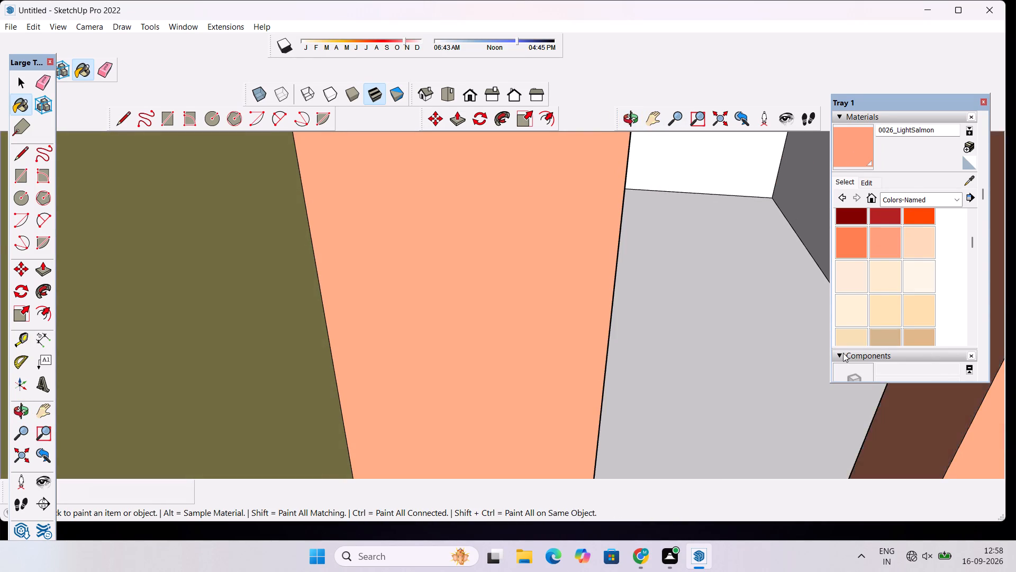
scroll(694, 303, "down", 9)
scroll(738, 251, "up", 4)
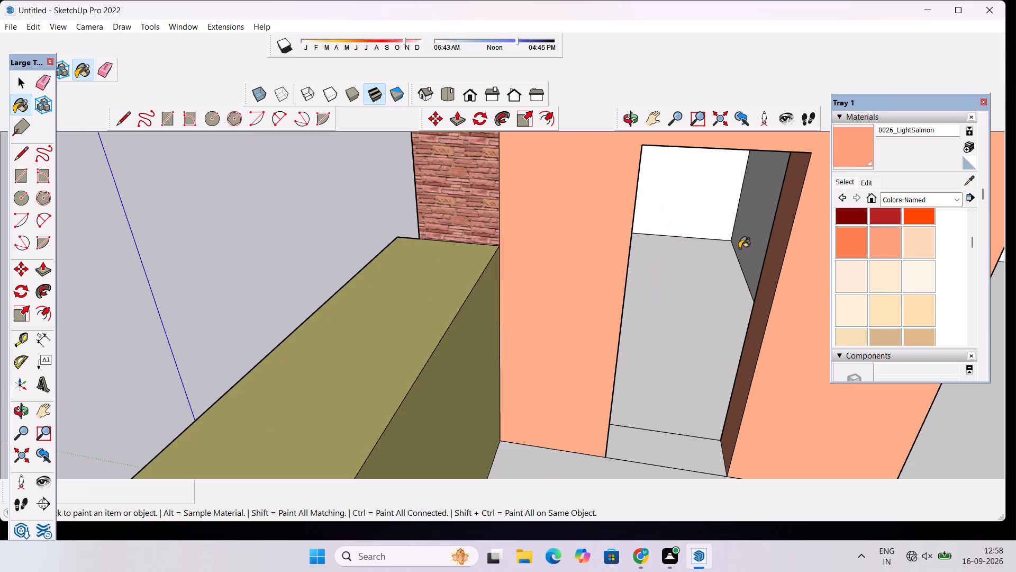
Examine the front elevation, the balcony frame and the underside of the projecting roof slab for remaining unfinished surfaces.
left_click(622, 118)
left_click_drag(472, 284, 566, 207)
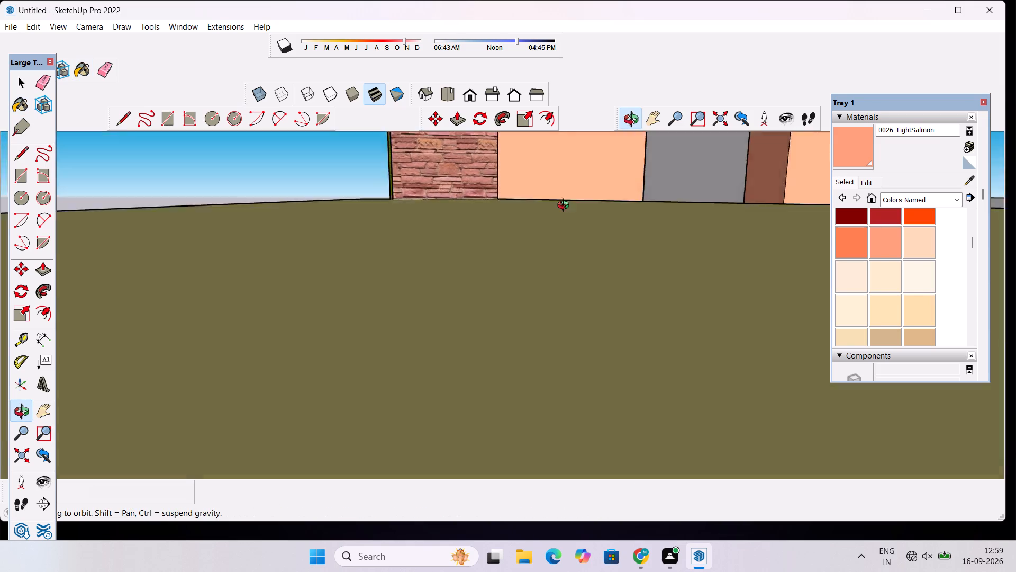
left_click_drag(566, 207, 568, 204)
scroll(568, 207, "down", 4)
left_click_drag(485, 246, 600, 225)
scroll(607, 204, "down", 12)
left_click_drag(519, 287, 699, 305)
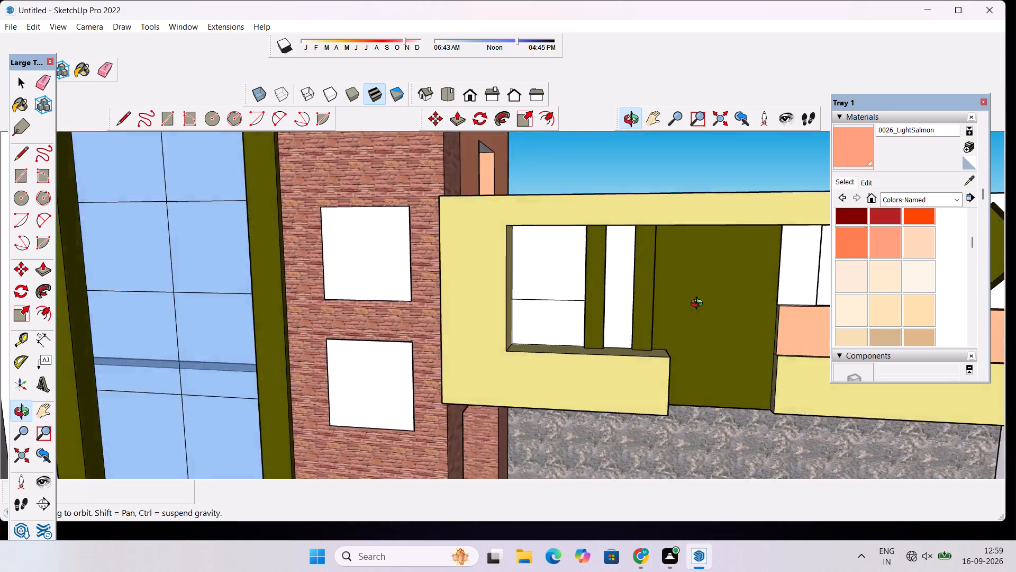
left_click_drag(699, 305, 783, 278)
scroll(574, 252, "down", 5)
scroll(554, 210, "down", 5)
left_click_drag(663, 275, 558, 312)
scroll(522, 265, "down", 6)
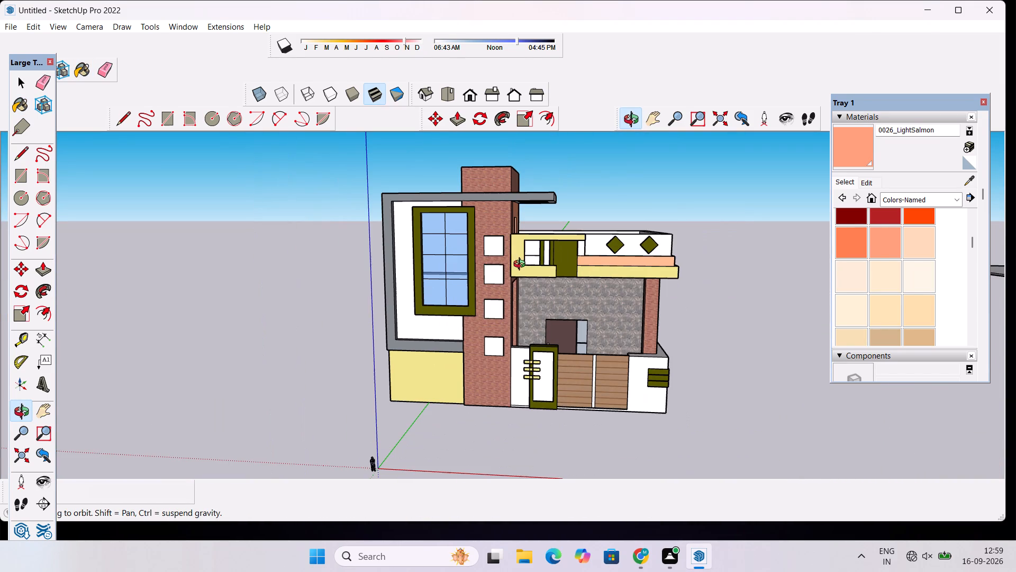
left_click_drag(517, 323, 468, 294, "shift")
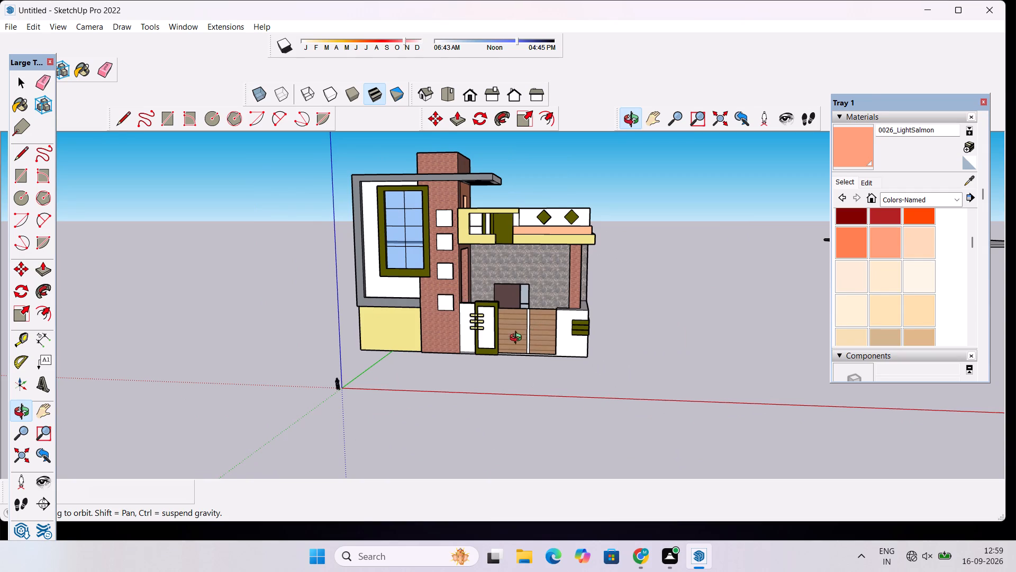
scroll(535, 353, "down", 3)
left_click_drag(582, 347, 688, 356, "shift")
scroll(690, 356, "up", 1)
scroll(690, 353, "down", 2)
left_click_drag(705, 368, 712, 396, "shift")
scroll(686, 357, "up", 4)
left_click_drag(695, 381, 707, 449)
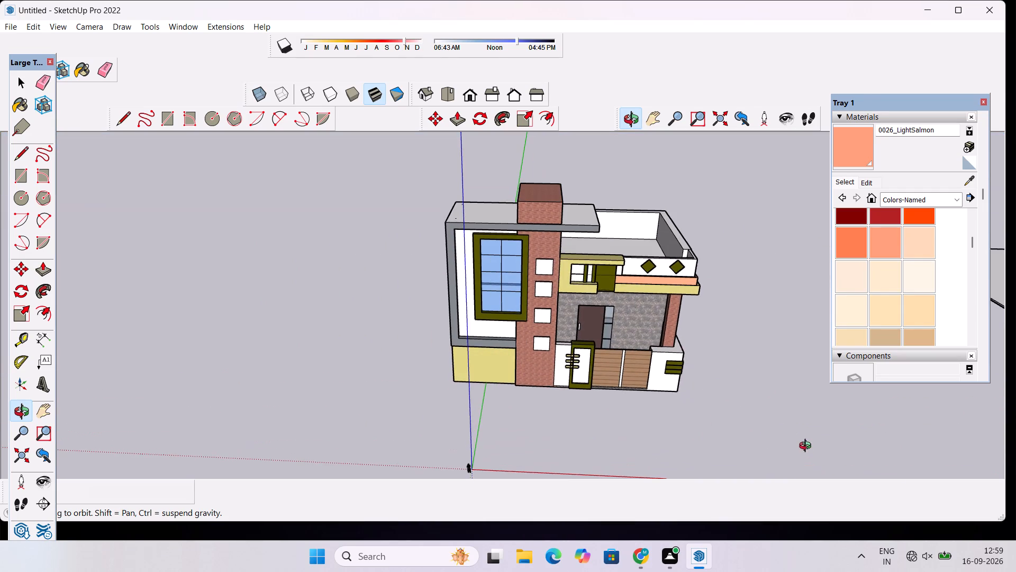
left_click_drag(792, 451, 734, 343)
scroll(570, 269, "up", 11)
left_click_drag(640, 317, 654, 397)
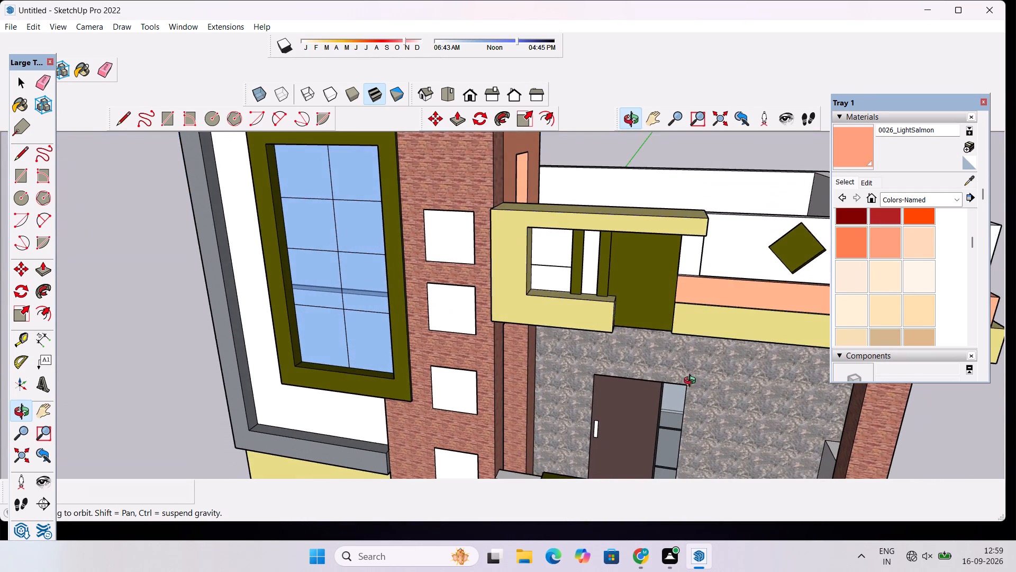
left_click_drag(692, 382, 675, 291)
left_click_drag(645, 266, 726, 333, "shift")
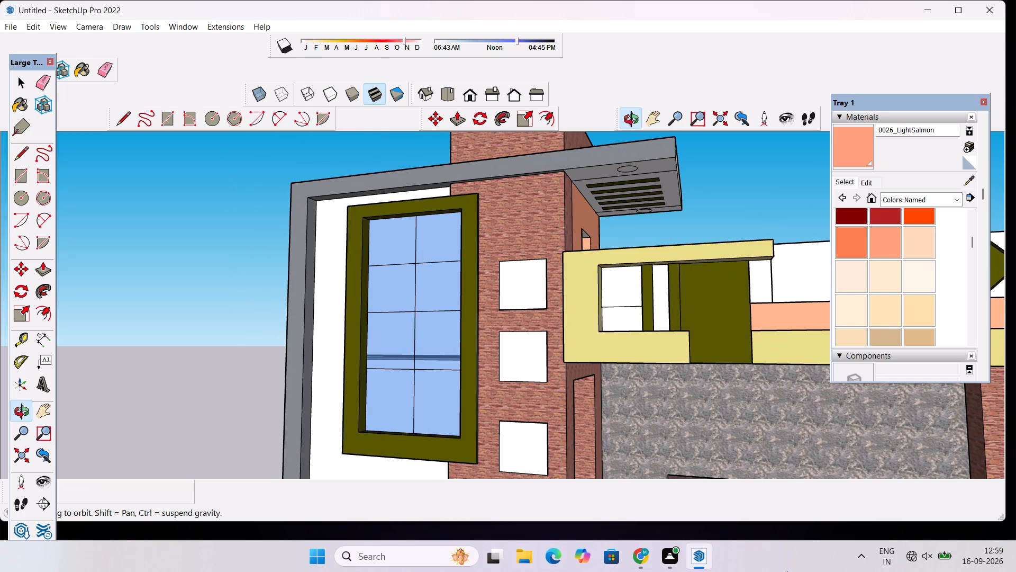
left_click_drag(619, 310, 697, 332)
left_click_drag(706, 314, 705, 359, "shift")
left_click_drag(721, 377, 679, 358)
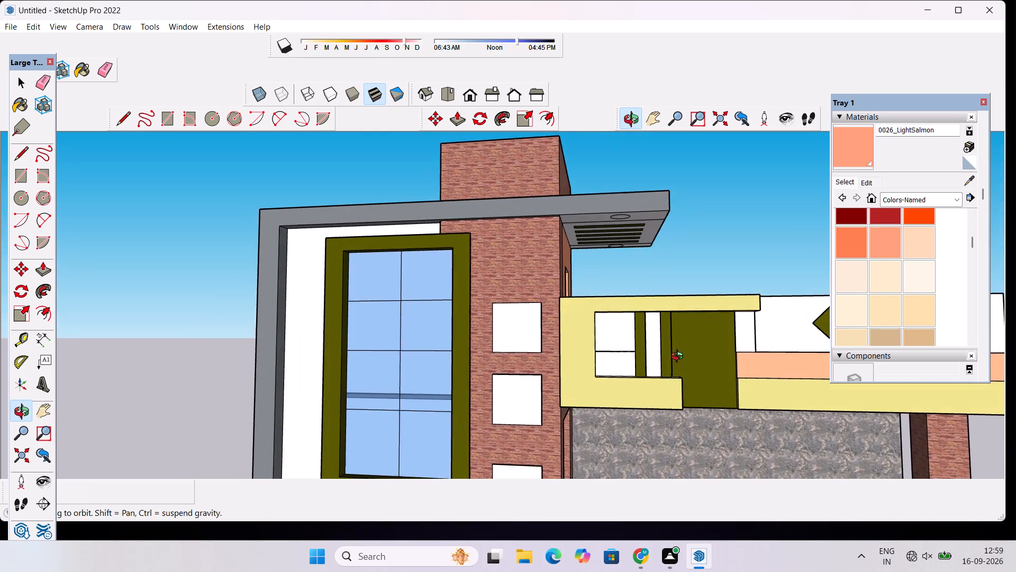
left_click_drag(679, 358, 678, 356)
Draw a closed leaf-shaped outline with two freehand curves on the olive balcony panel beside the khaki frame.
scroll(691, 372, "up", 4)
left_click_drag(732, 374, 678, 361, "shift")
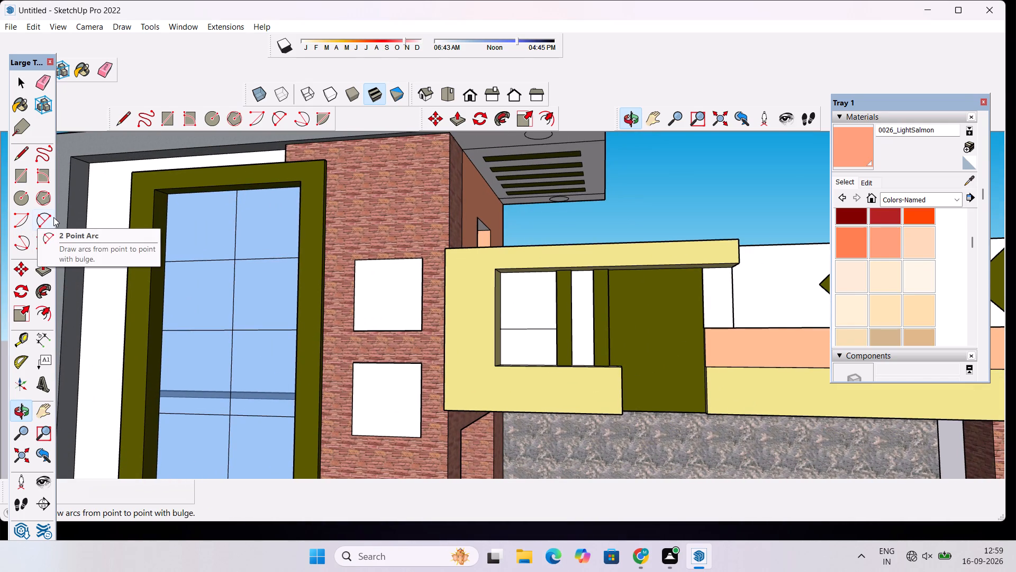
left_click(150, 124)
scroll(655, 342, "up", 4)
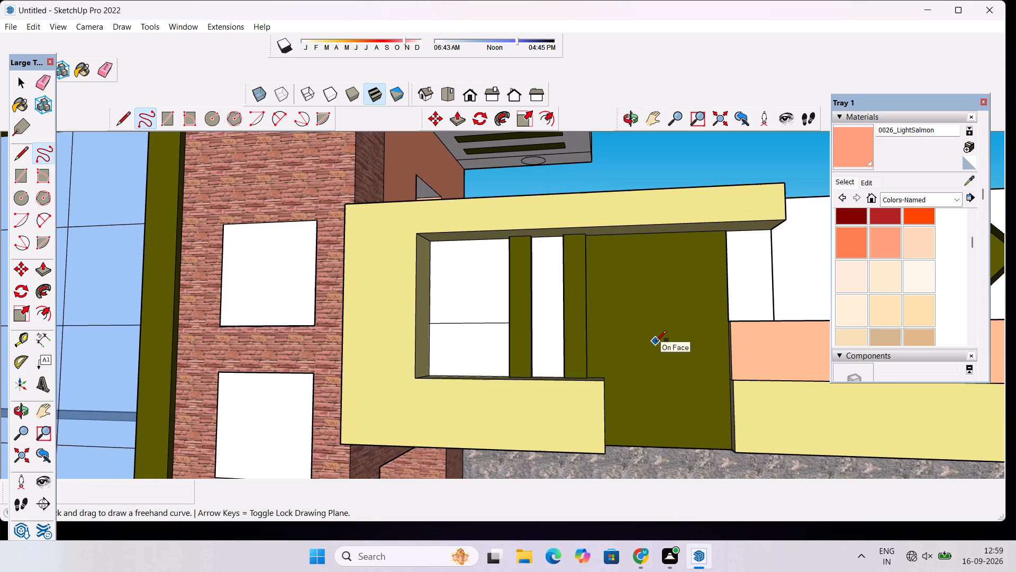
left_click_drag(652, 339, 657, 276)
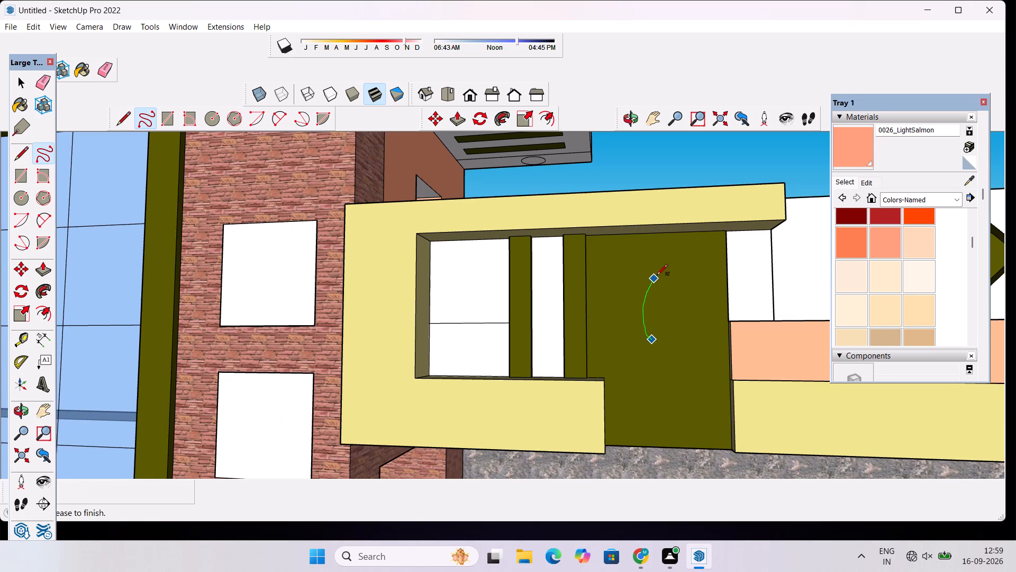
left_click_drag(657, 276, 665, 261)
left_click_drag(661, 266, 681, 307)
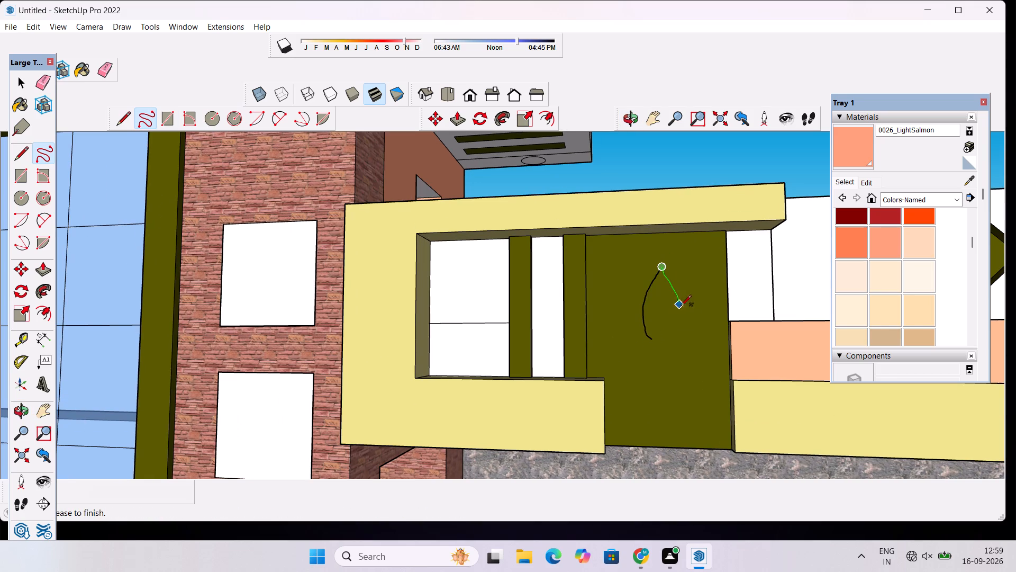
left_click_drag(681, 307, 649, 340)
left_click_drag(649, 340, 647, 339)
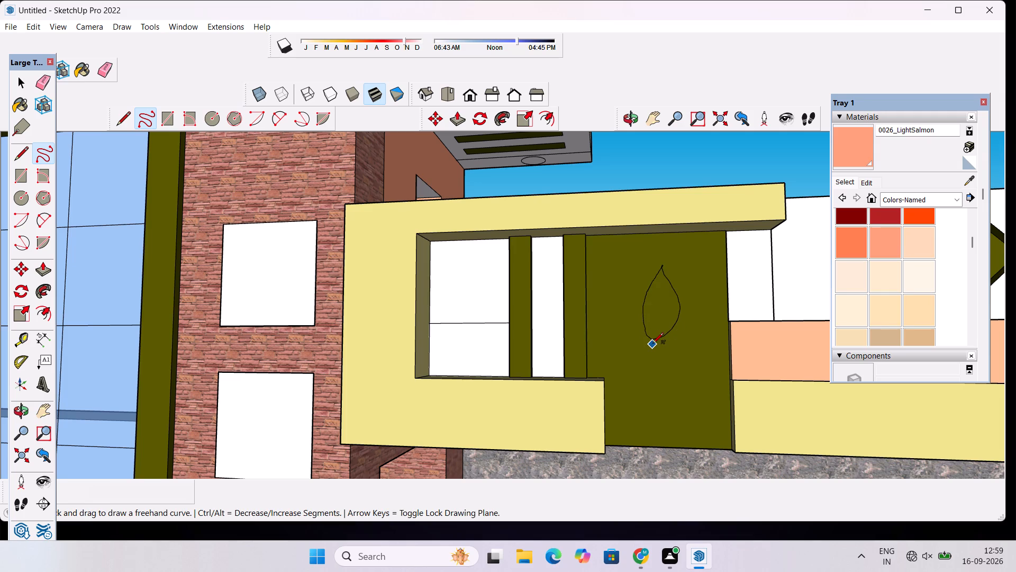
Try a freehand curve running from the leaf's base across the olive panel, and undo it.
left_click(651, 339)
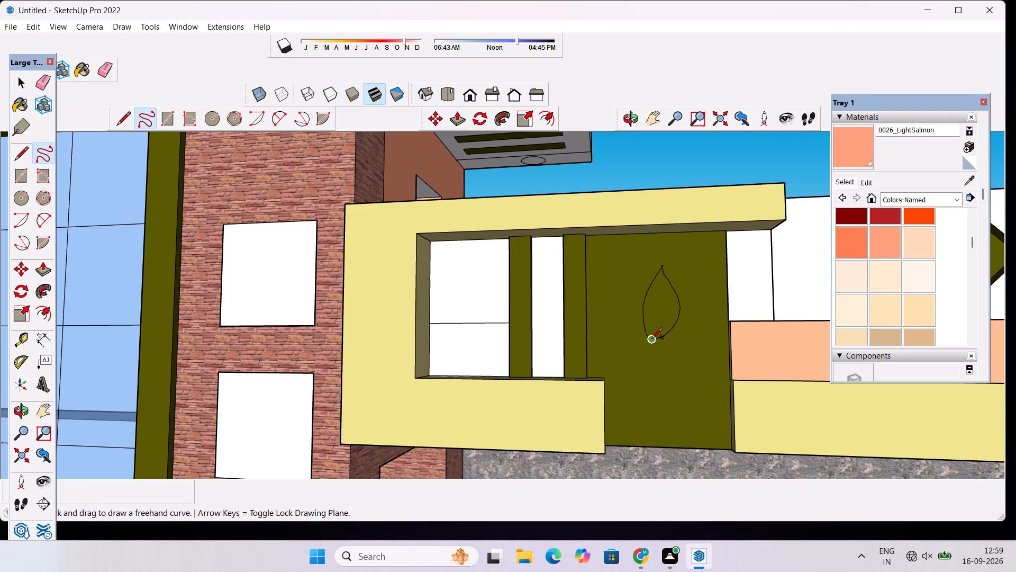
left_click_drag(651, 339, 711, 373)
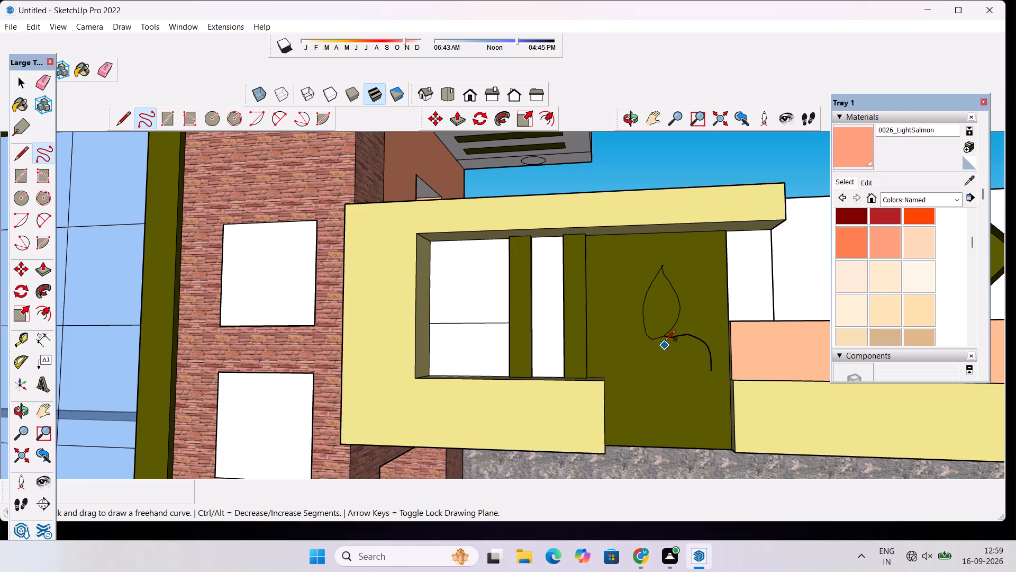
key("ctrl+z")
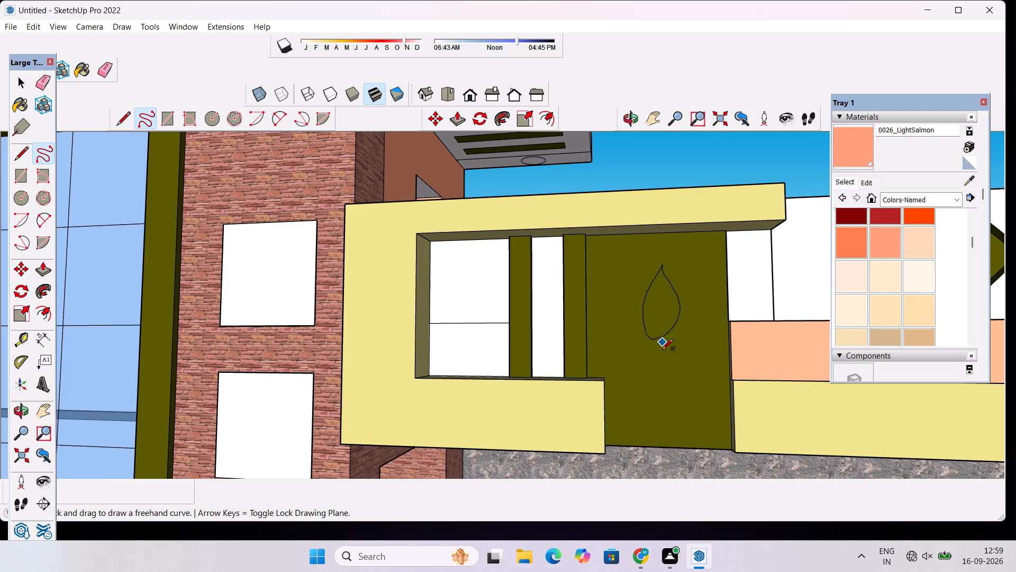
Paint the leaf shape on the olive balcony panel with 0030_OldLace.
key("space")
left_click(925, 281)
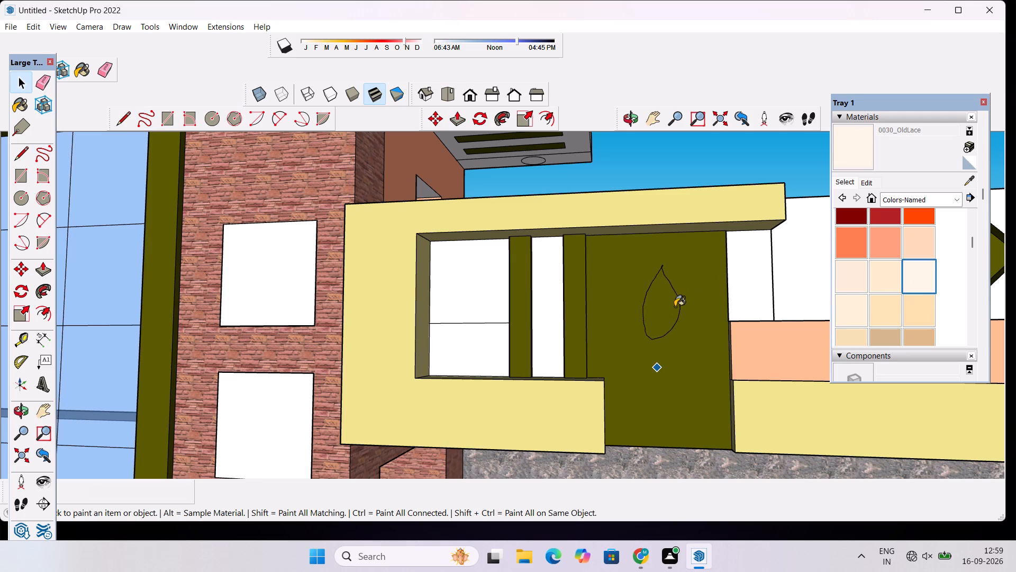
left_click(670, 308)
scroll(716, 333, "down", 17)
scroll(734, 396, "down", 3)
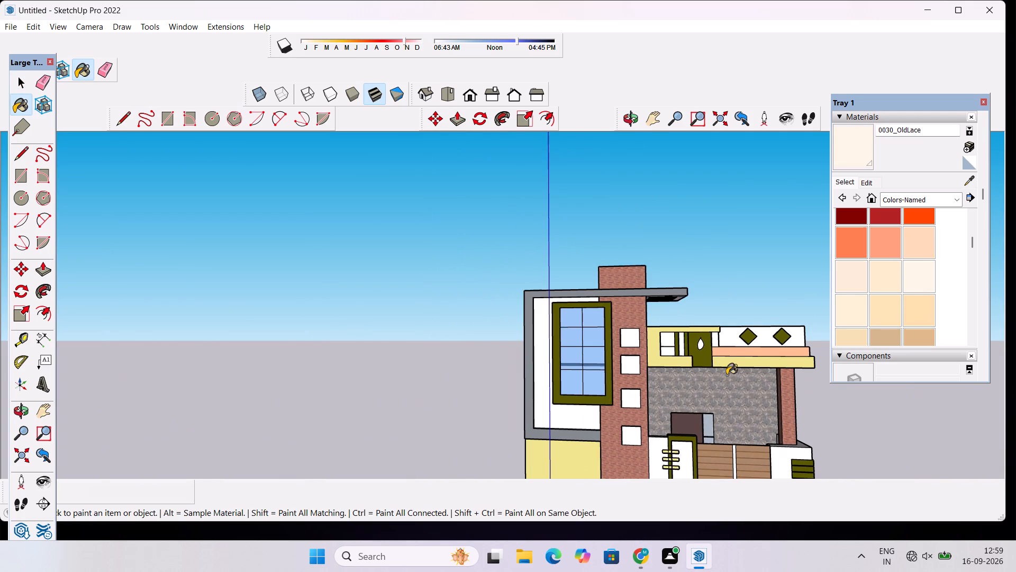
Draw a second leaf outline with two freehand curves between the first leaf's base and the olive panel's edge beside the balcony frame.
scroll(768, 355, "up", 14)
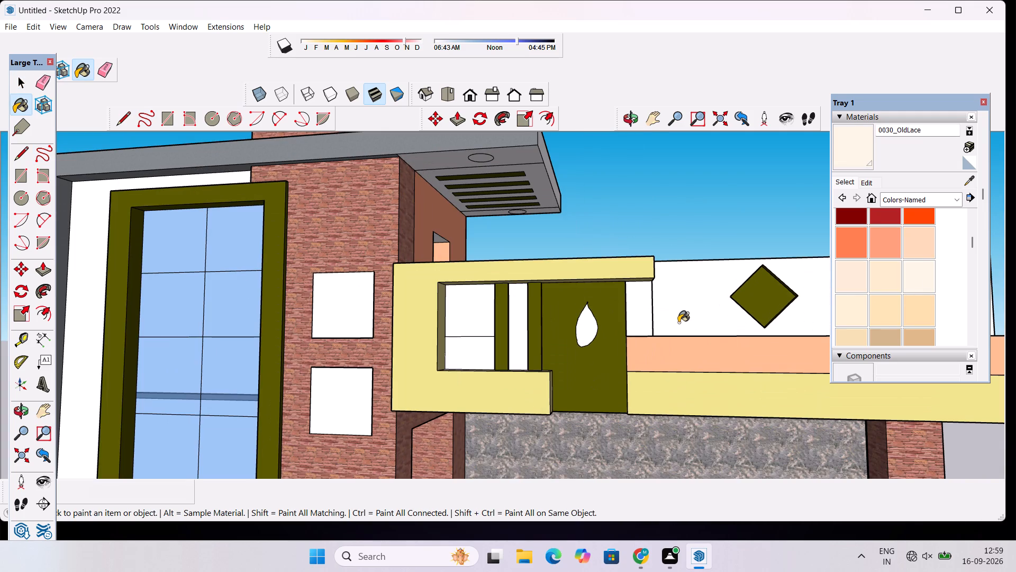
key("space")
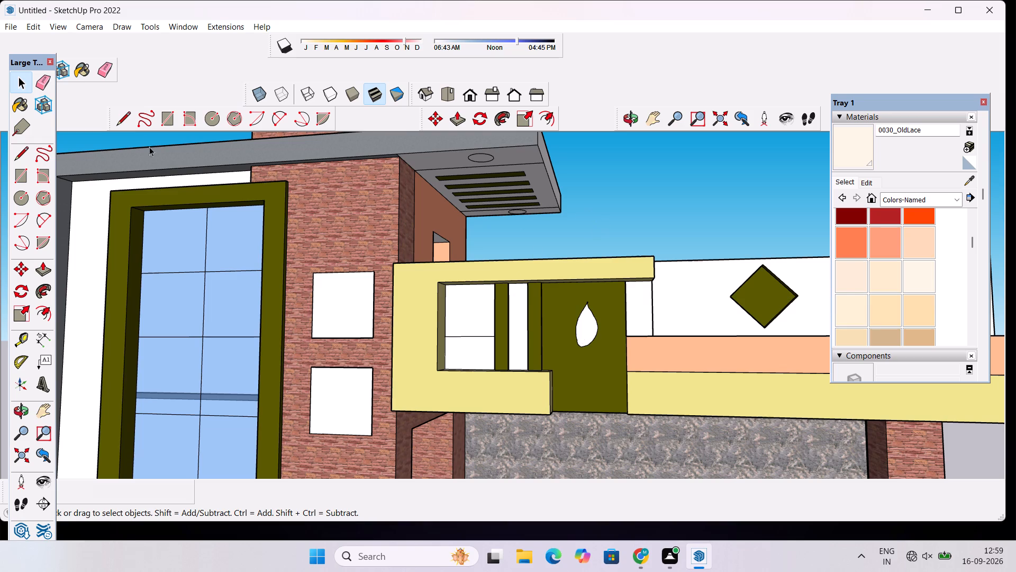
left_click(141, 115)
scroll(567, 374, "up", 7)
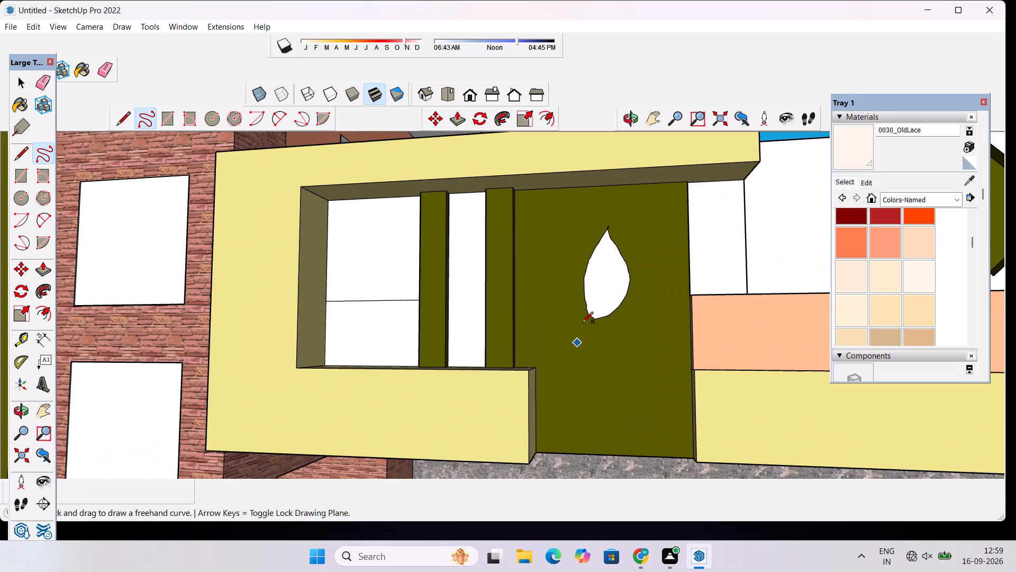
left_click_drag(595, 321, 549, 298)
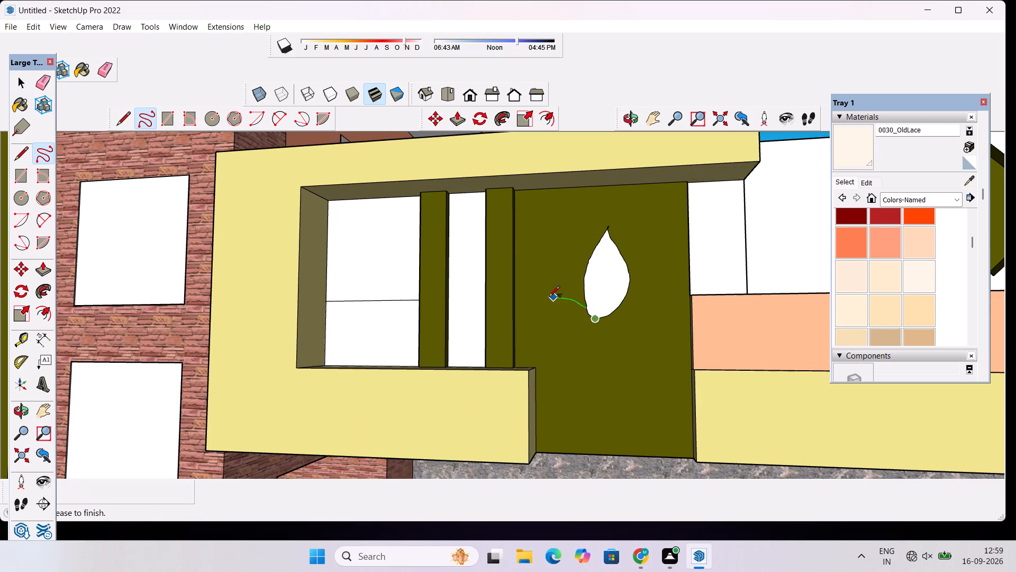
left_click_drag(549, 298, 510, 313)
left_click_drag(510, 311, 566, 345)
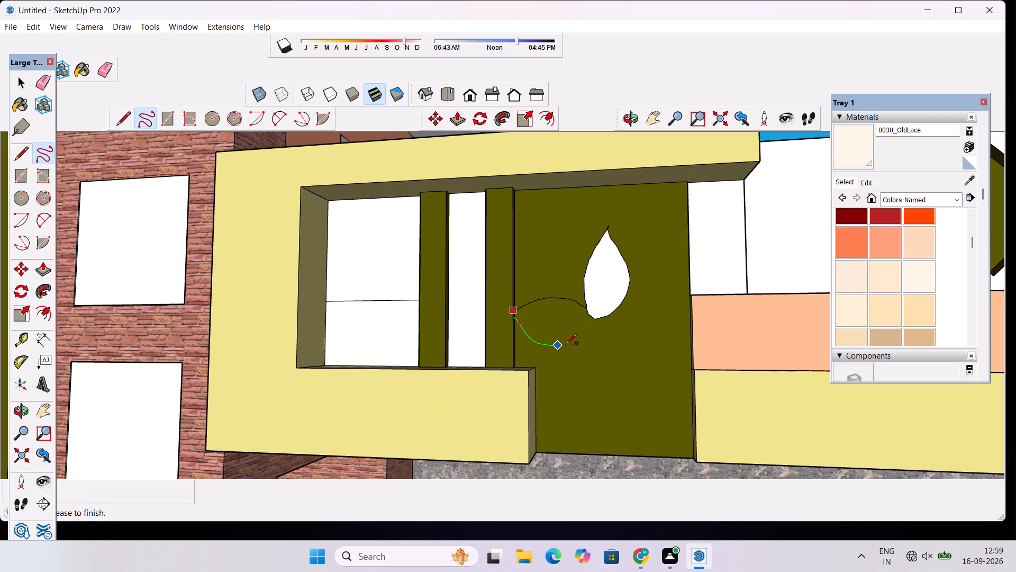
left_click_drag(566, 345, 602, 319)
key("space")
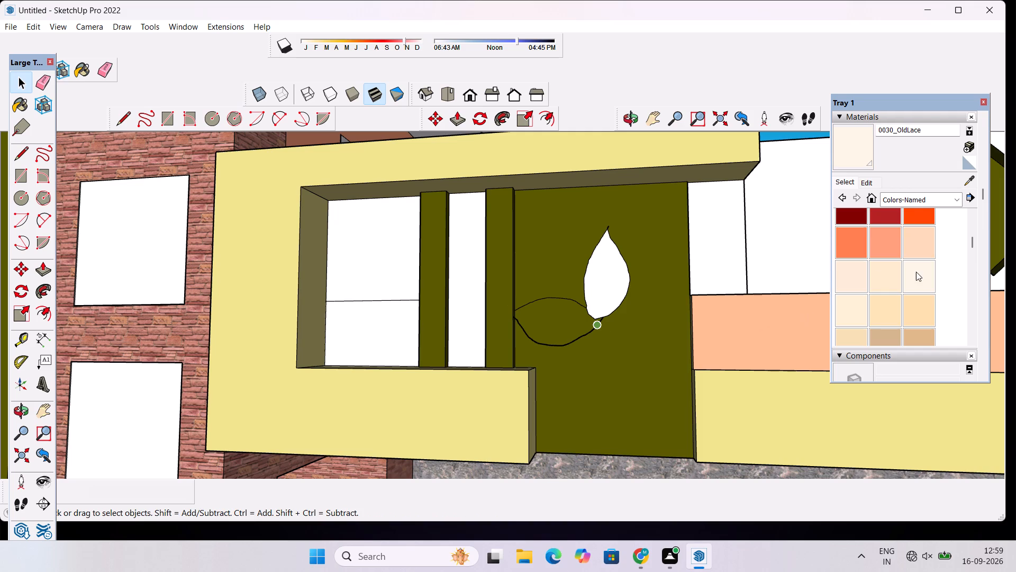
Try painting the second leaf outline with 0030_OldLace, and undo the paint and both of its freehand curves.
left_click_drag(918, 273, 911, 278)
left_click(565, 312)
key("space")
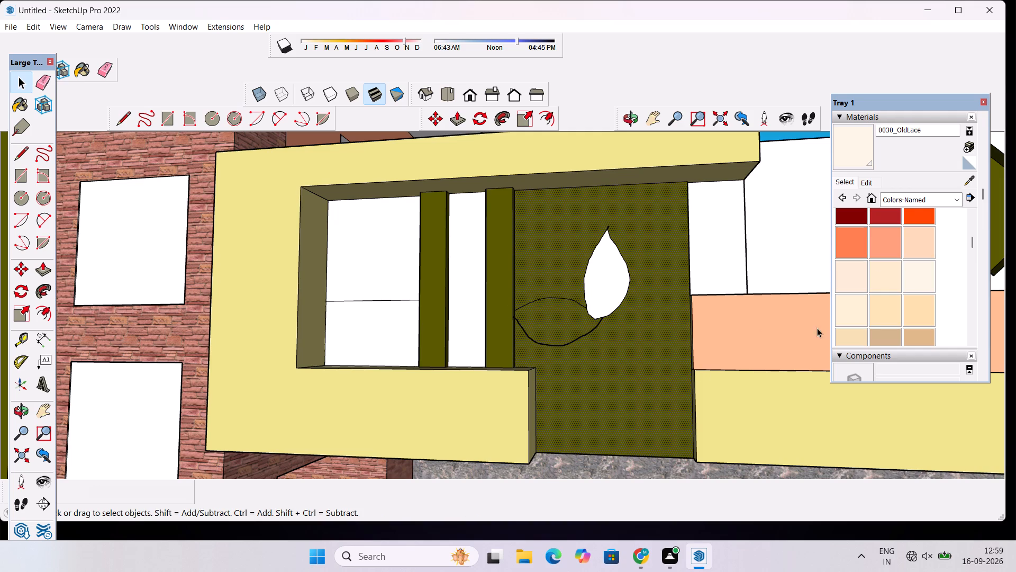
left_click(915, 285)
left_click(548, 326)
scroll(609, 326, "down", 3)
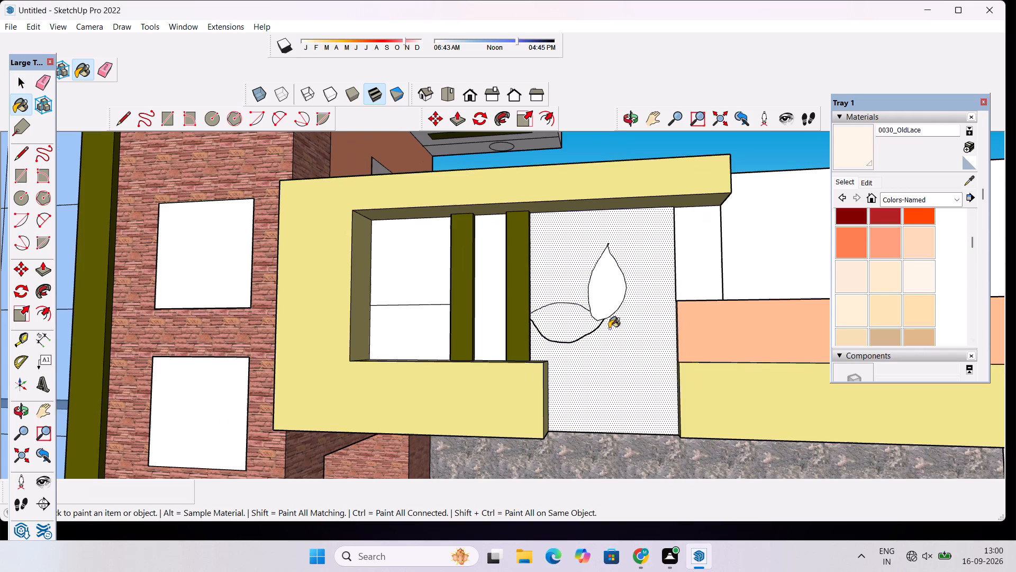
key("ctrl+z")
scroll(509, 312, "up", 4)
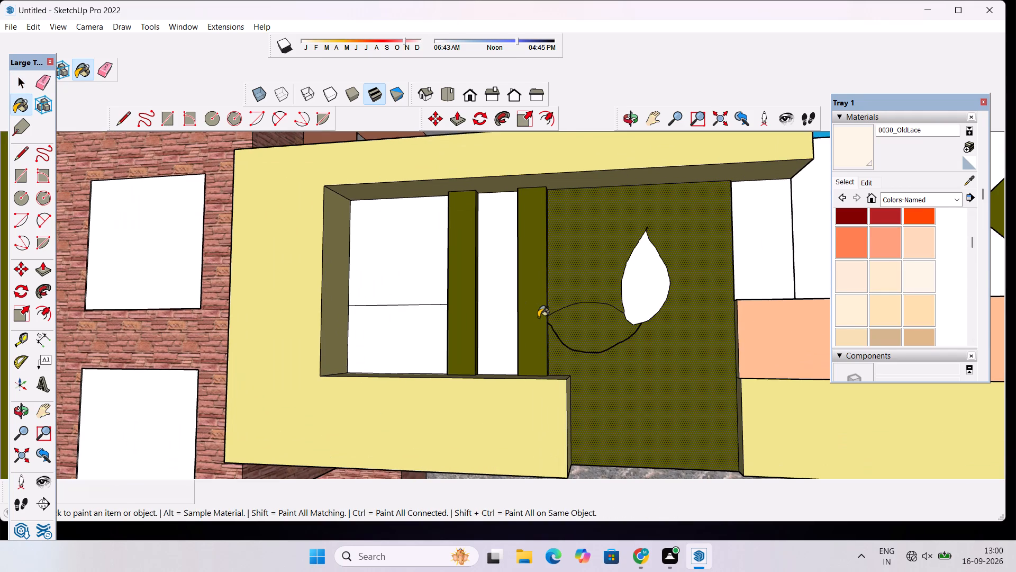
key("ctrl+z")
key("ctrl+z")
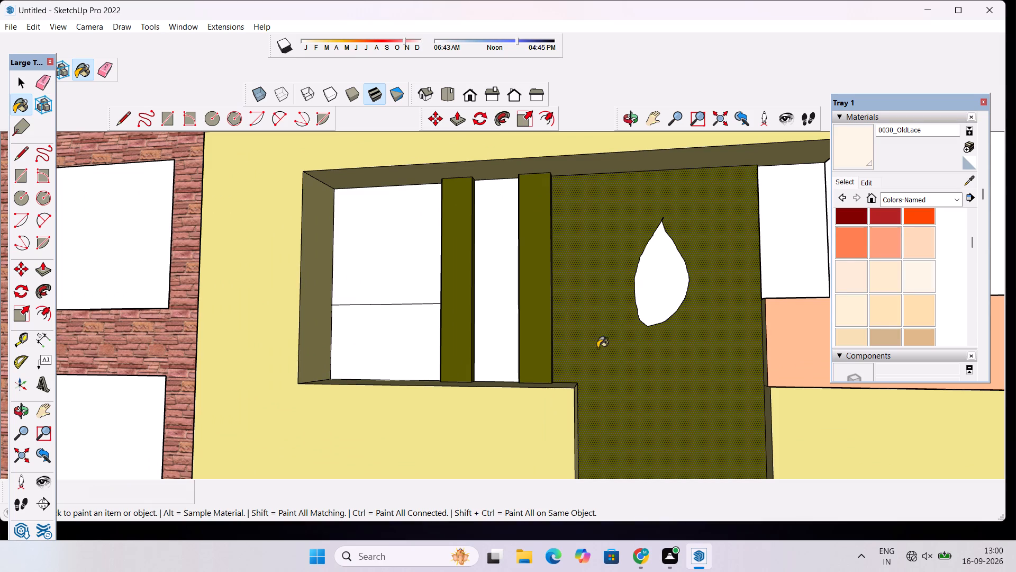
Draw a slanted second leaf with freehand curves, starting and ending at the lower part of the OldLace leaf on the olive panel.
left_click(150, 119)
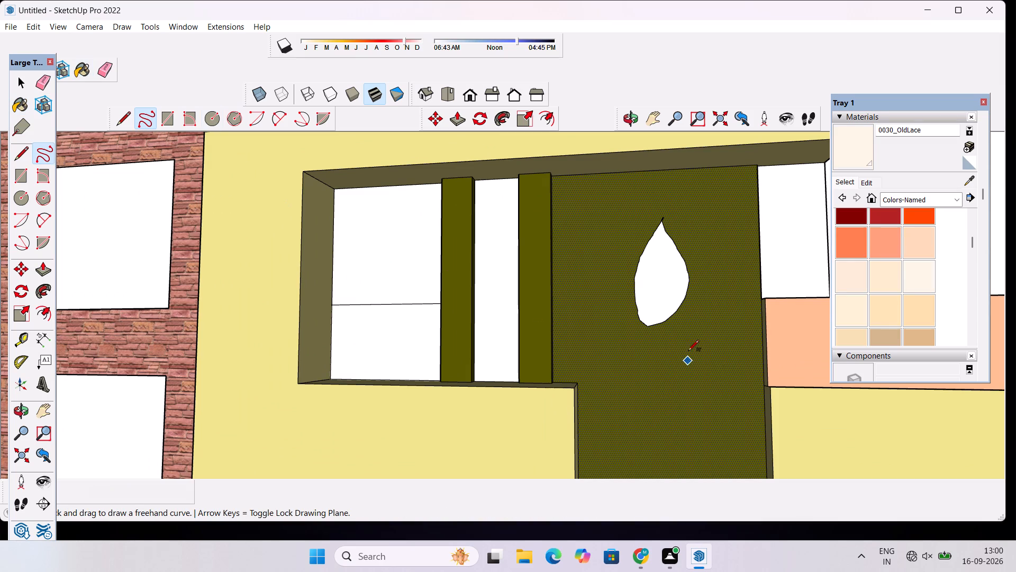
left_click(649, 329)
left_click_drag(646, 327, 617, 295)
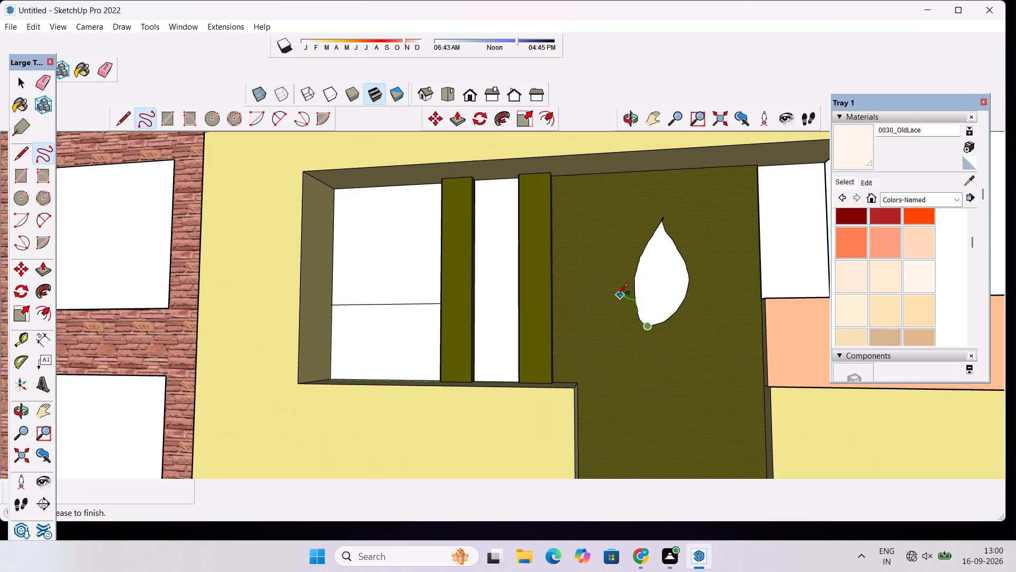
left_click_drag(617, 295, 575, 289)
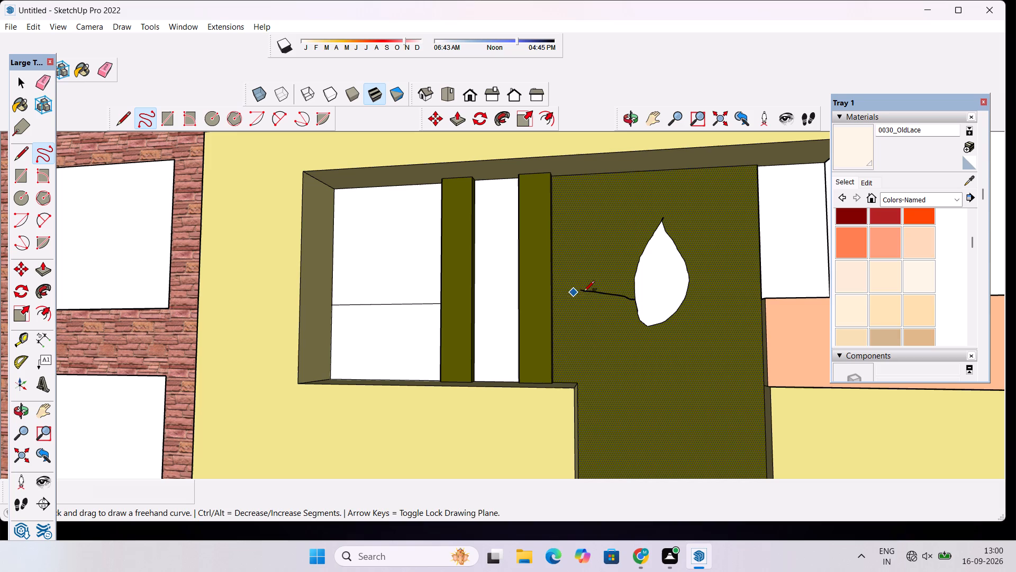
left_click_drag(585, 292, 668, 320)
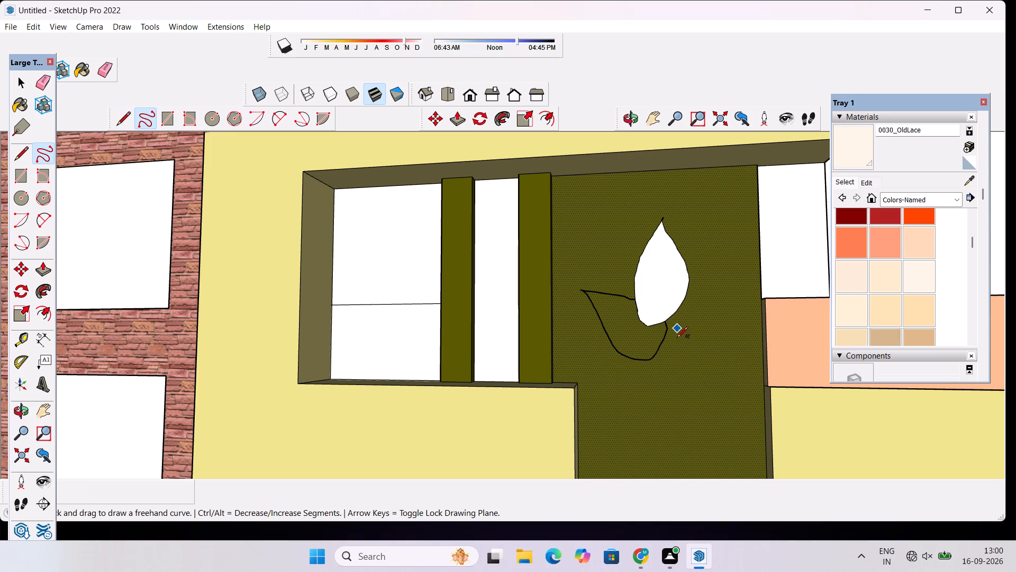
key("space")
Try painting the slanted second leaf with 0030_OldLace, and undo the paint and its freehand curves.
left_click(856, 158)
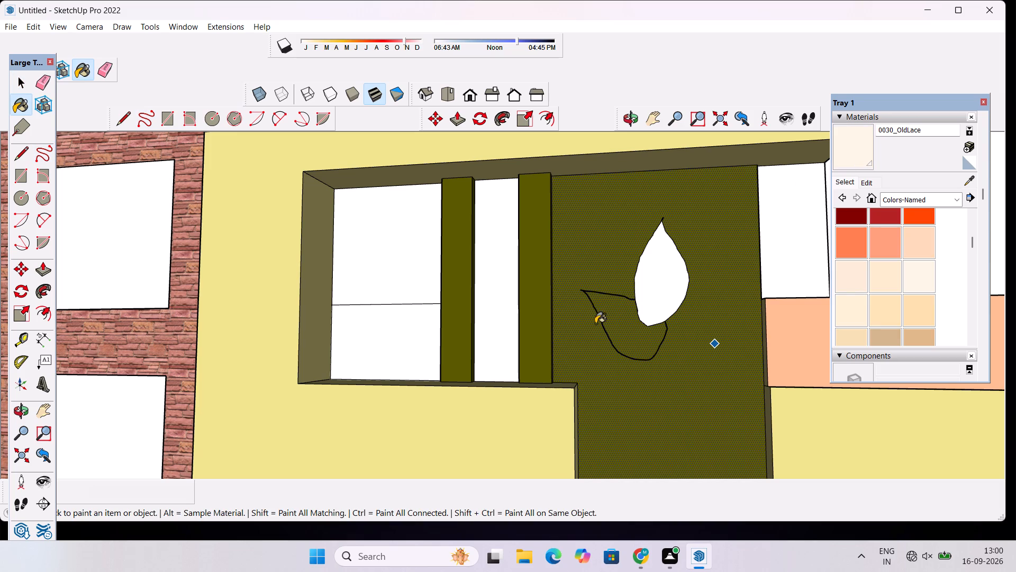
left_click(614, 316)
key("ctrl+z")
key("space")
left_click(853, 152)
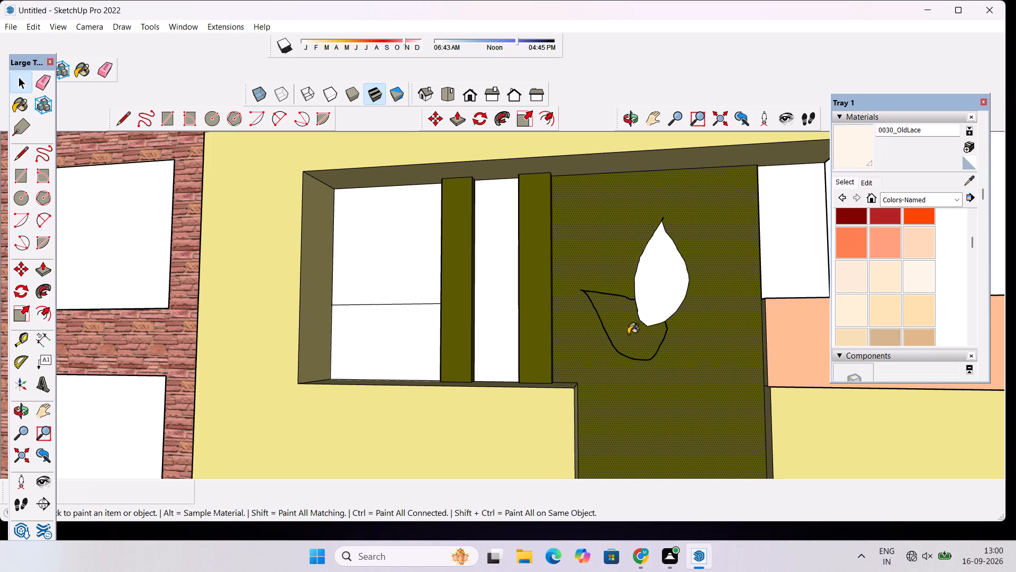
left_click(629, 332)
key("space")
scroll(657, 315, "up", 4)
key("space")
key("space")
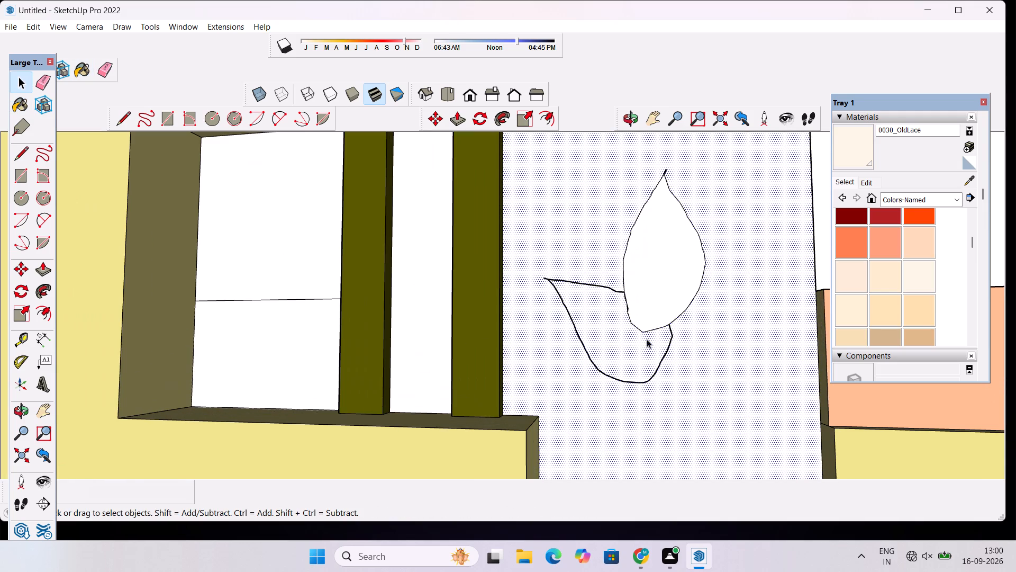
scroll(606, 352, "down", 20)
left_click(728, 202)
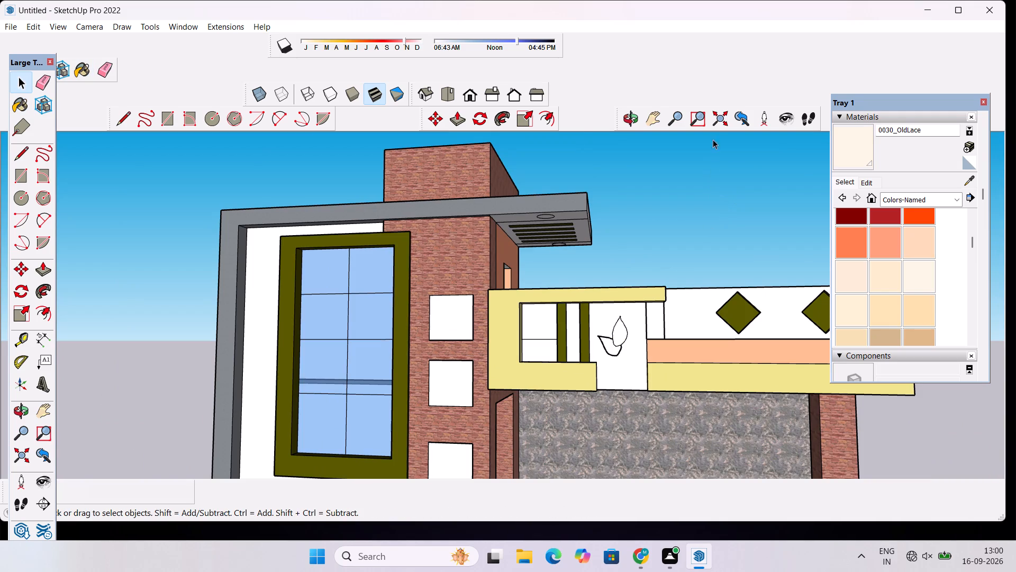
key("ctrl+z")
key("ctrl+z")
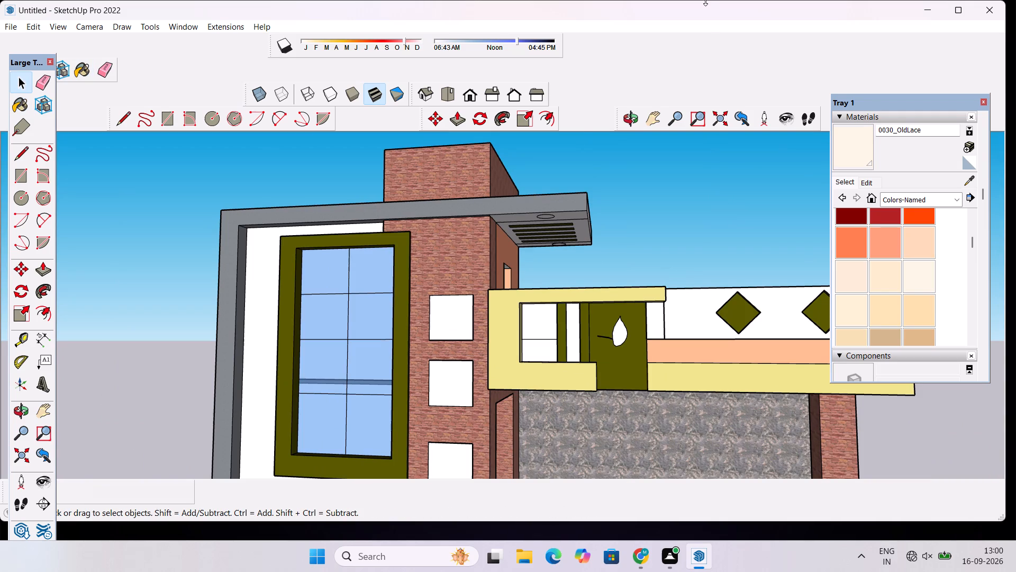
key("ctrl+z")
Paint the roof terrace's floor and the surrounding parapet walls, including the short pier at the corner, with 0029_BlanchedAlmond.
scroll(551, 67, "down", 3)
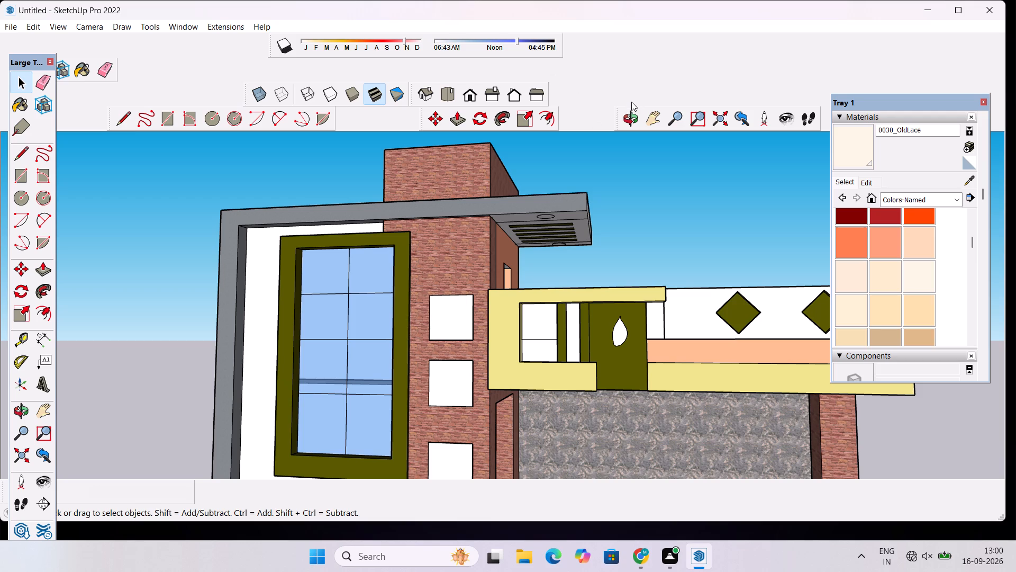
left_click(636, 111)
left_click_drag(524, 136, 543, 212)
scroll(537, 191, "down", 6)
left_click_drag(531, 209, 602, 240)
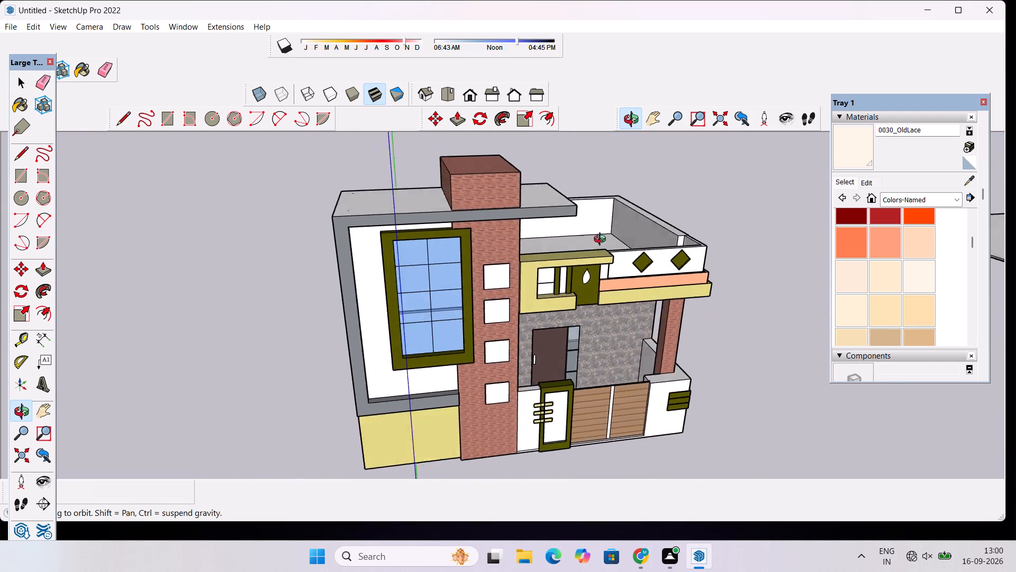
left_click_drag(602, 240, 545, 290)
left_click(891, 280)
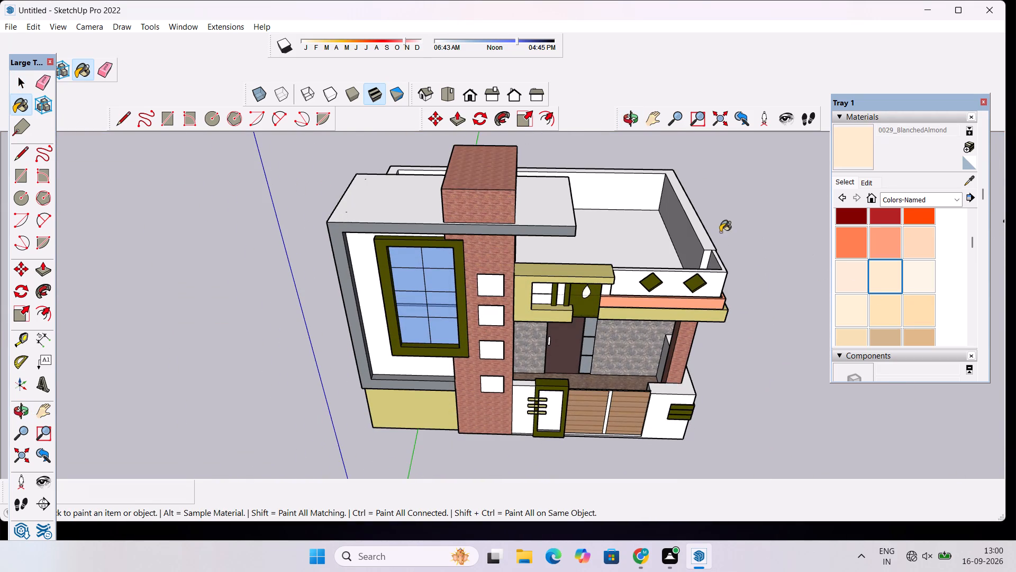
left_click(678, 221)
left_click(684, 204)
left_click(647, 185)
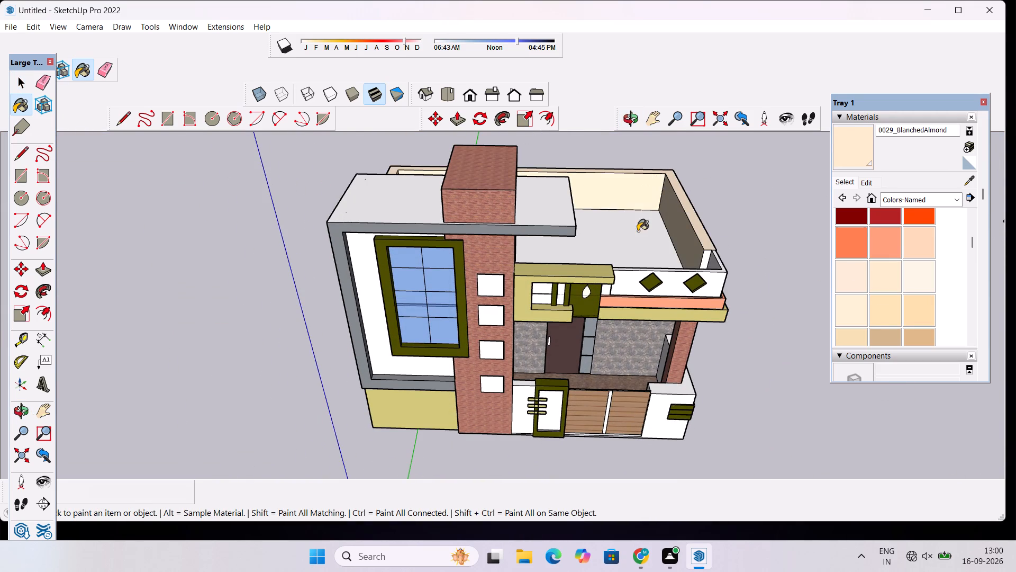
left_click(638, 231)
scroll(720, 264, "up", 10)
left_click(682, 240)
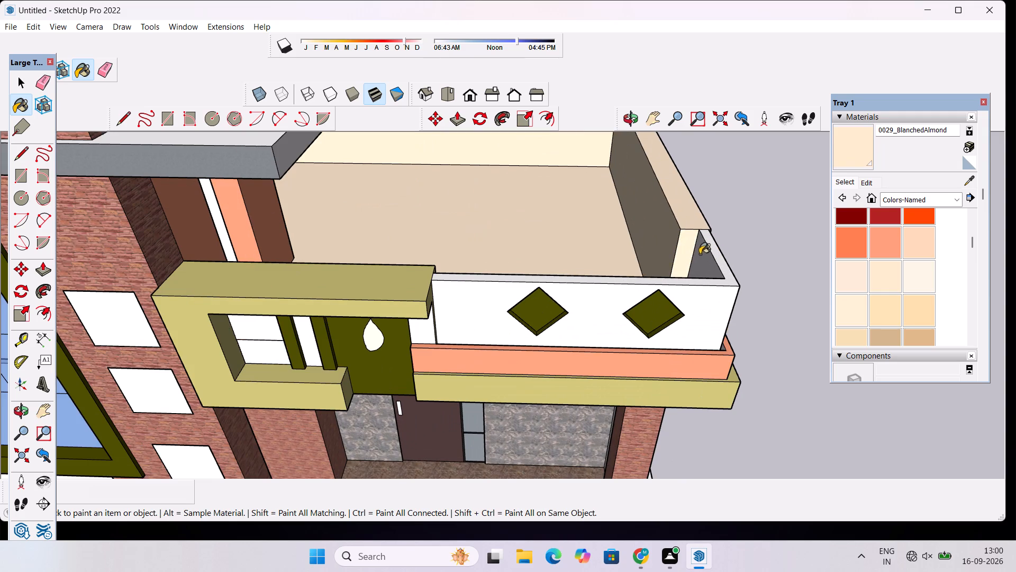
left_click(701, 257)
scroll(670, 234, "down", 5)
Paint the white wall surrounding the large olive-framed window with 0029_BlanchedAlmond.
left_click(626, 121)
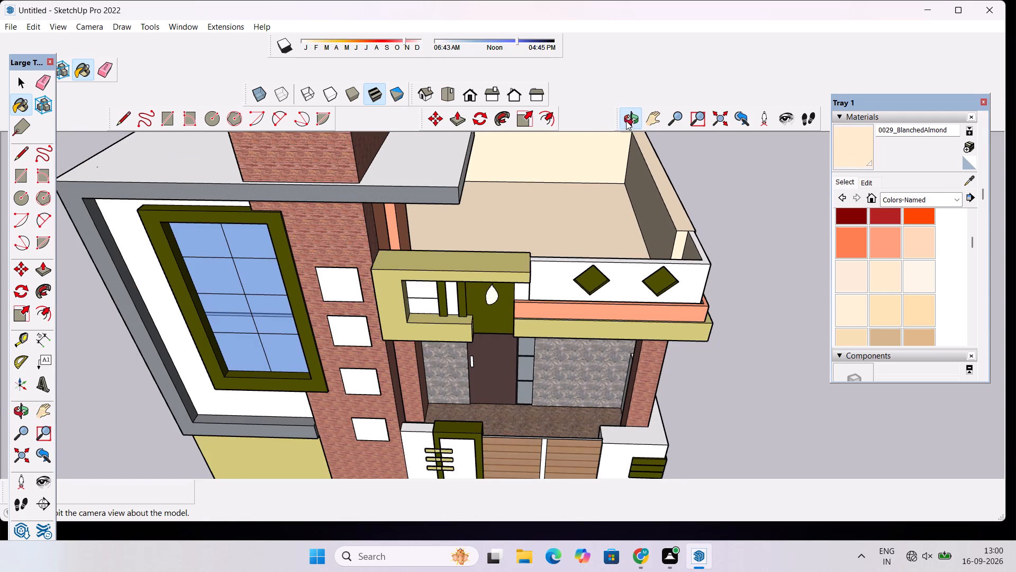
left_click_drag(606, 228, 638, 125)
scroll(627, 155, "down", 6)
scroll(793, 179, "up", 2)
left_click(861, 148)
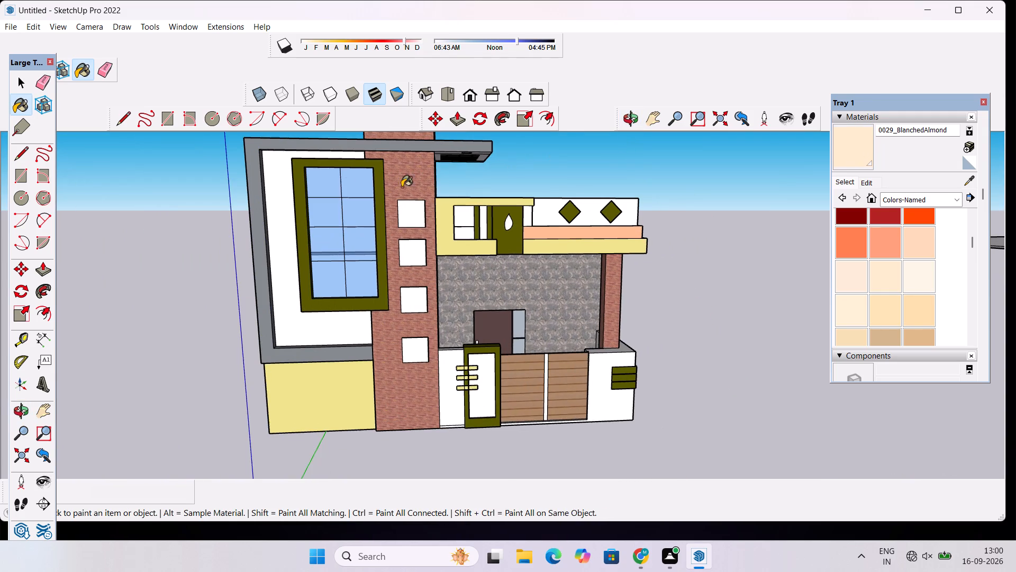
scroll(276, 194, "up", 3)
left_click(282, 185)
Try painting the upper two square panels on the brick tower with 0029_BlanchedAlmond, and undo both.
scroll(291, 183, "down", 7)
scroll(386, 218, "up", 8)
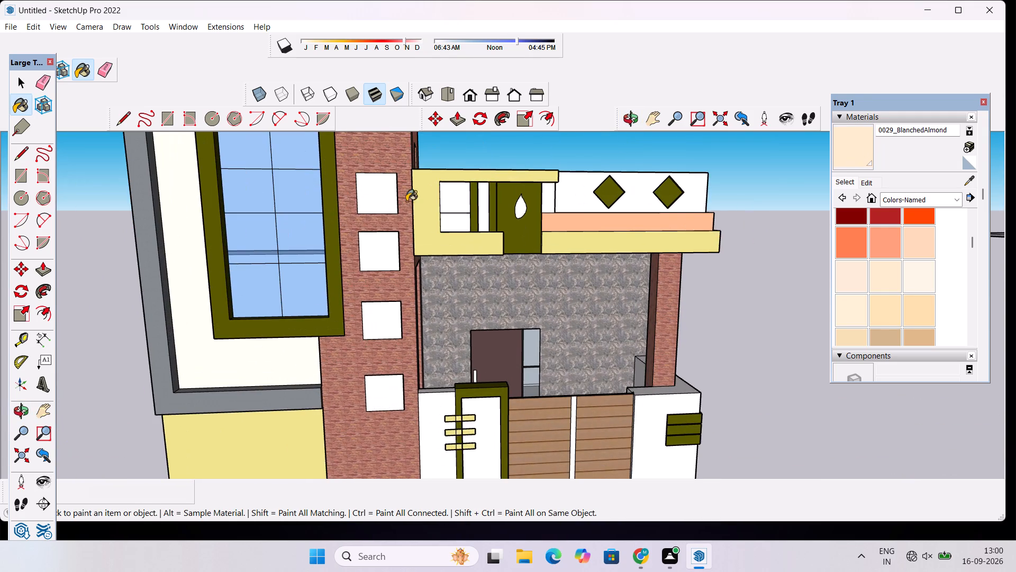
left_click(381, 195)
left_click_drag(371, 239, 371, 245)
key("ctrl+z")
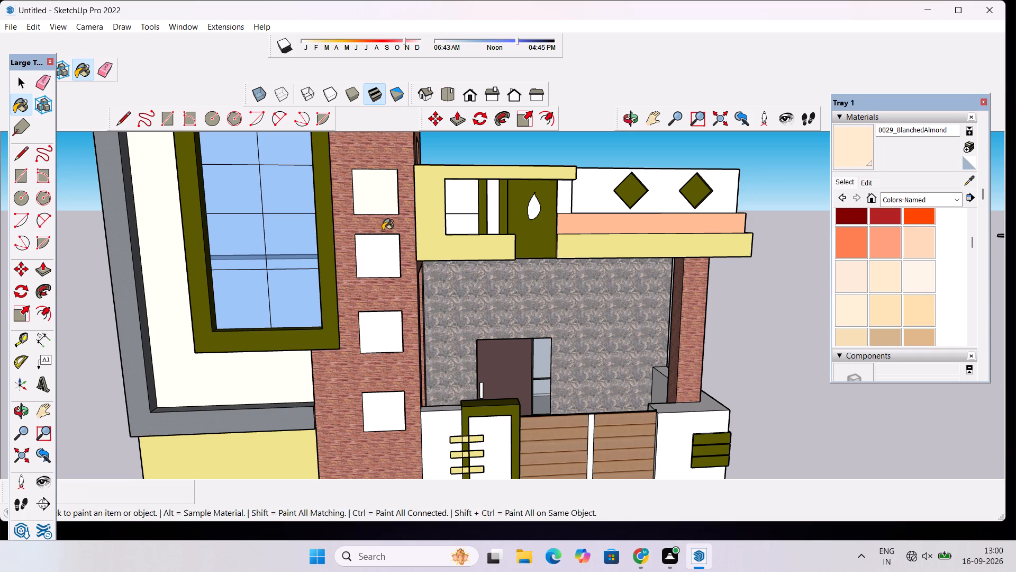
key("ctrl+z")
Paint the white faces inside the khaki balcony frame and the parapet front around the olive diamonds with 0029_BlanchedAlmond.
scroll(464, 199, "up", 10)
left_click(466, 196)
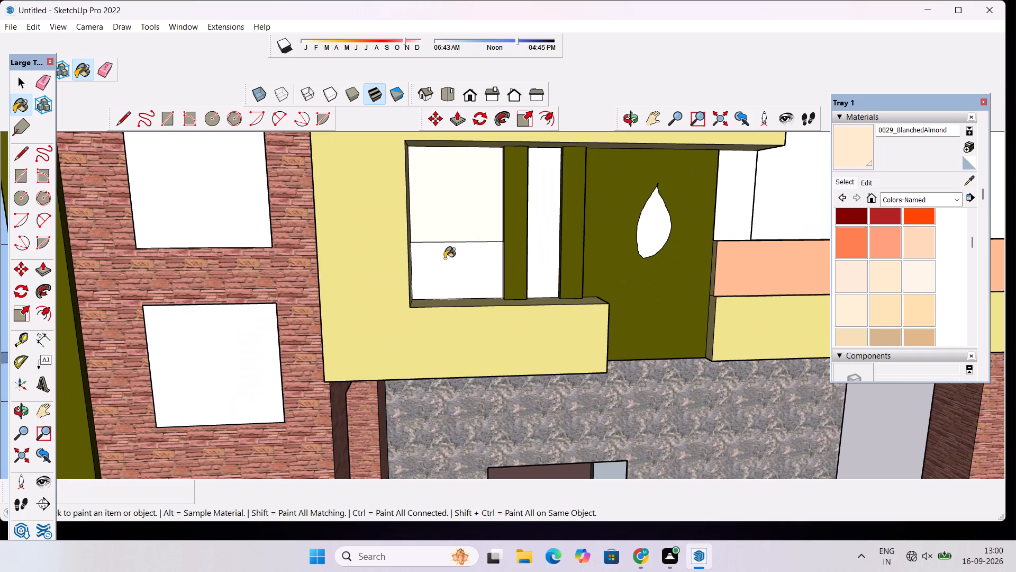
left_click(444, 258)
left_click(533, 201)
scroll(397, 192, "down", 11)
scroll(698, 193, "up", 5)
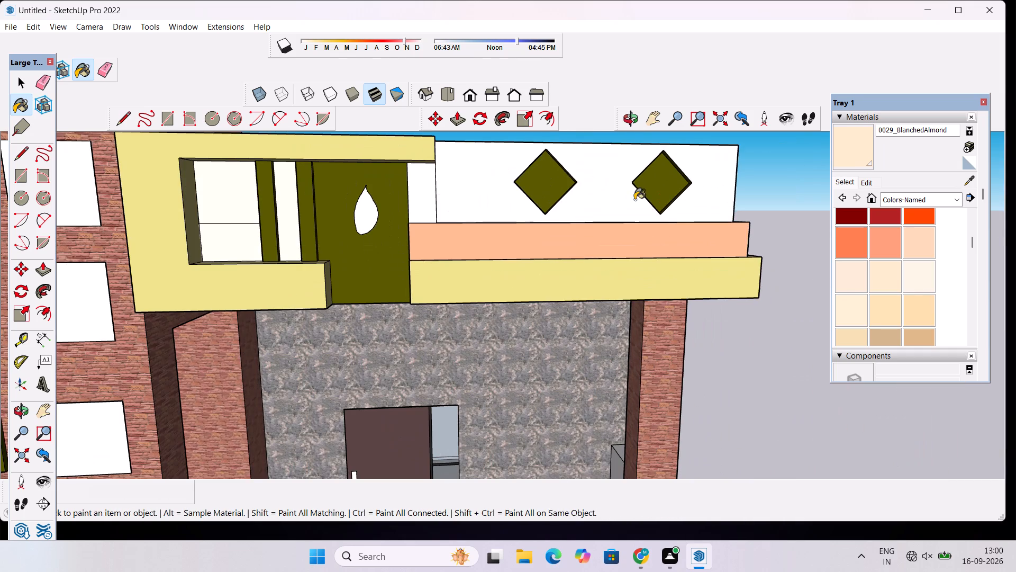
left_click(612, 192)
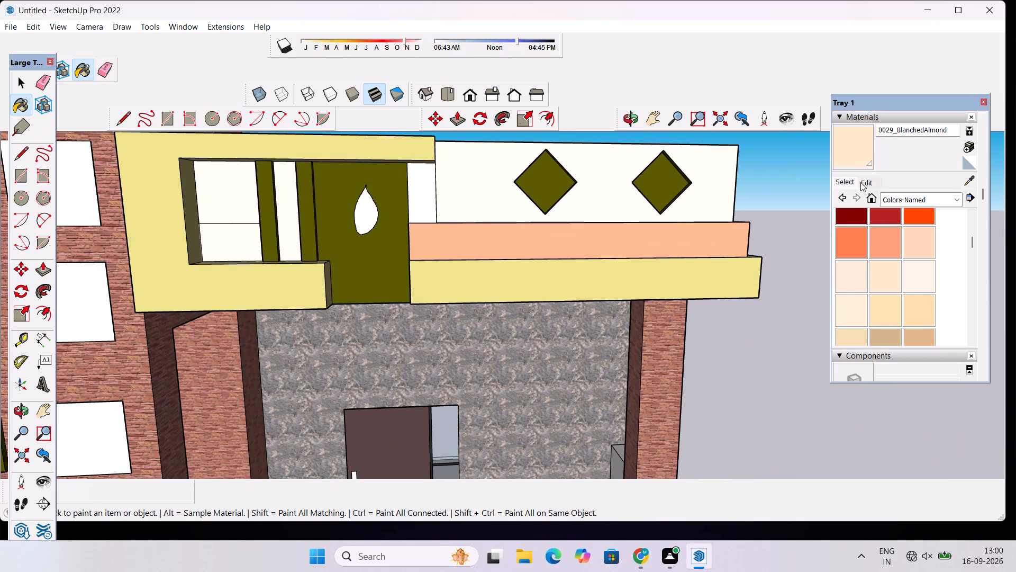
Darken the colour of the 0029_BlanchedAlmond material slightly.
left_click(861, 182)
left_click(901, 235)
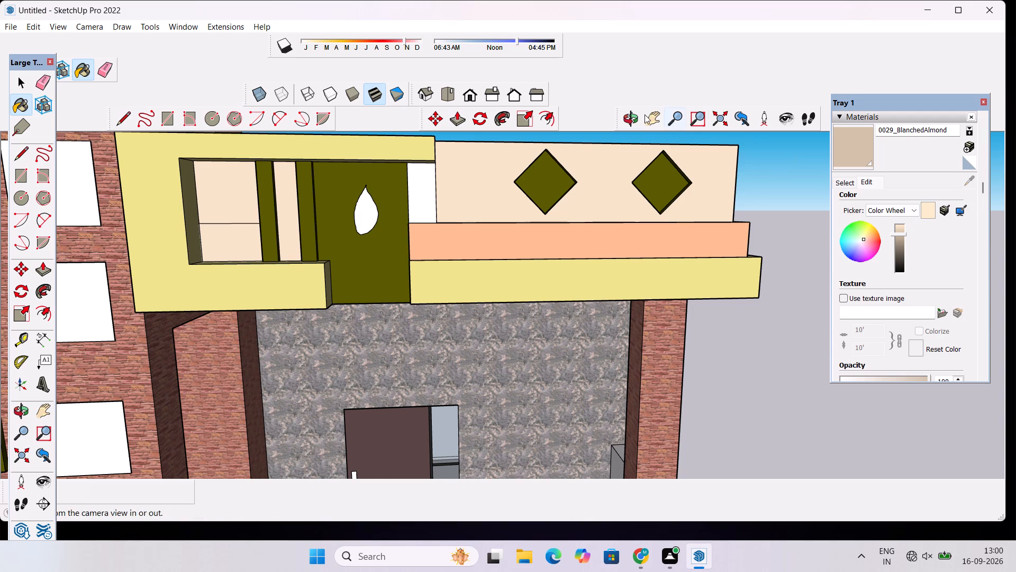
Paint the large white side wall and the adjoining white side faces of the balcony parapet with 0029_BlanchedAlmond.
left_click(626, 115)
left_click_drag(652, 208, 468, 174)
scroll(457, 169, "down", 6)
left_click_drag(656, 216, 561, 245)
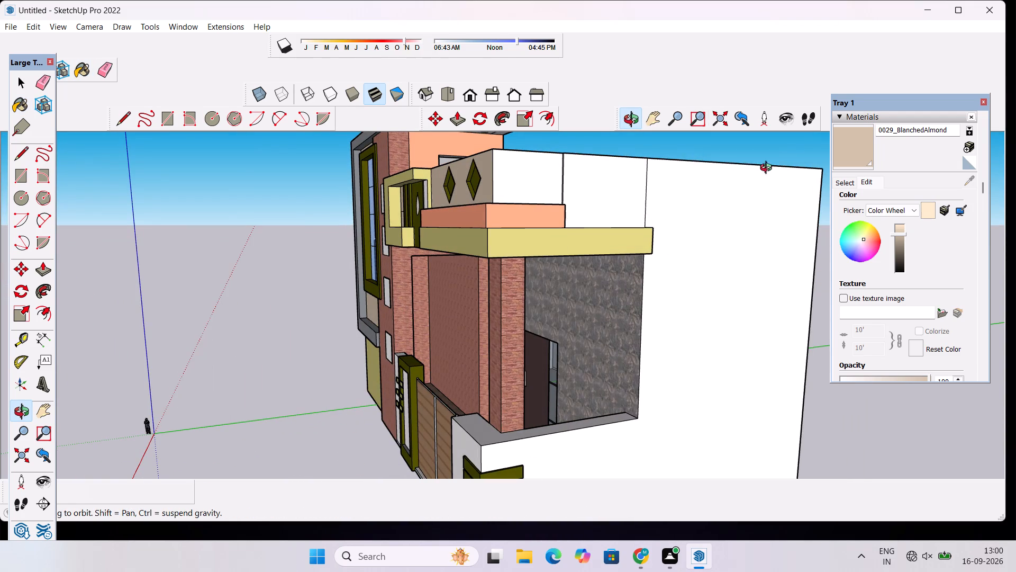
left_click(857, 144)
left_click(649, 188)
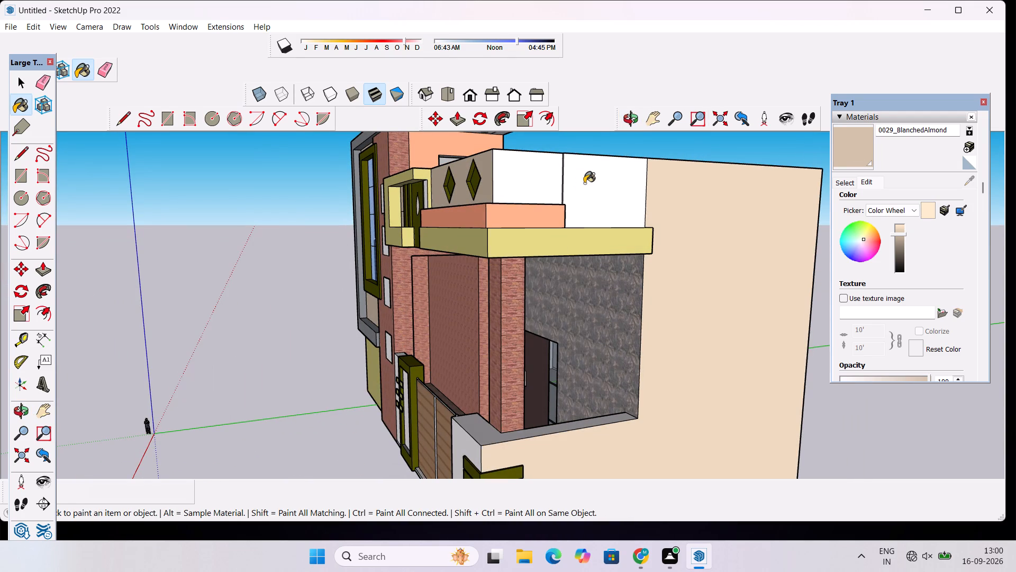
left_click_drag(583, 183, 575, 183)
left_click(494, 175)
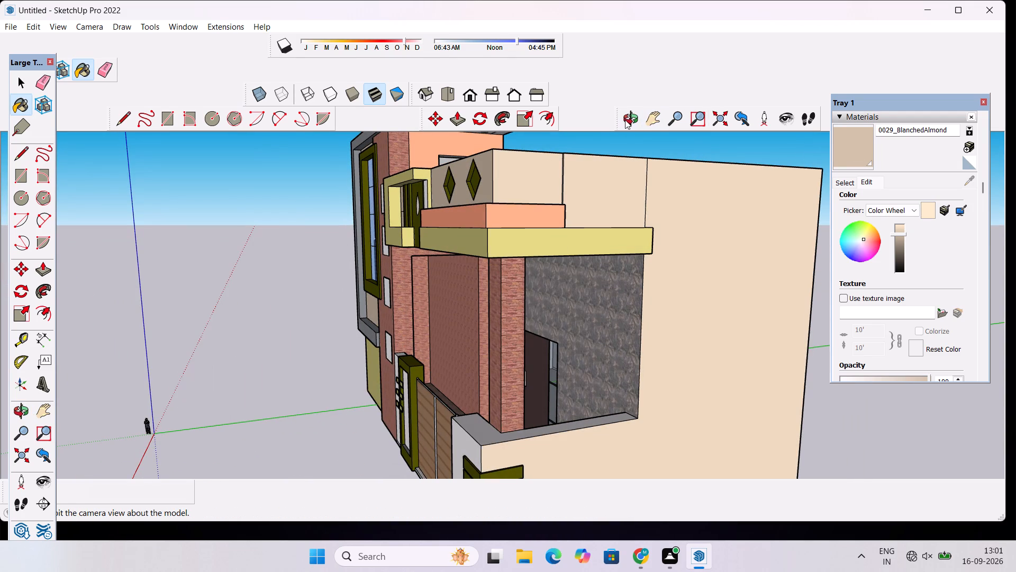
Paint the white front boundary wall on both sides of the gate, including its base strip and the olive-framed panel, with 0029_BlanchedAlmond.
left_click(625, 120)
left_click_drag(547, 217, 677, 146)
scroll(674, 132, "down", 11)
left_click_drag(641, 260, 720, 342)
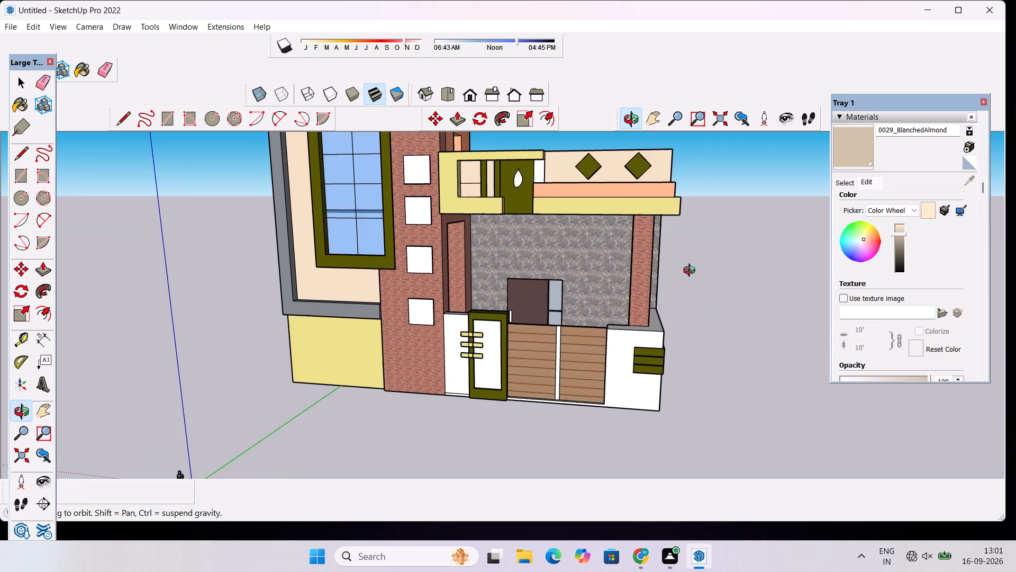
scroll(625, 199, "down", 4)
left_click_drag(614, 322, 676, 263)
left_click(855, 139)
scroll(625, 315, "up", 2)
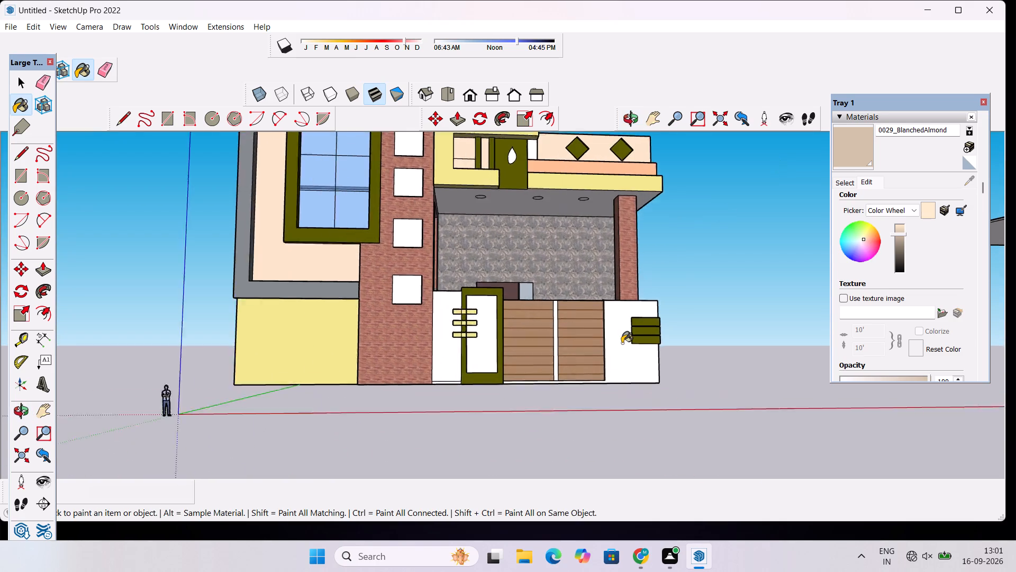
scroll(622, 343, "up", 2)
scroll(611, 261, "down", 5)
scroll(630, 320, "up", 5)
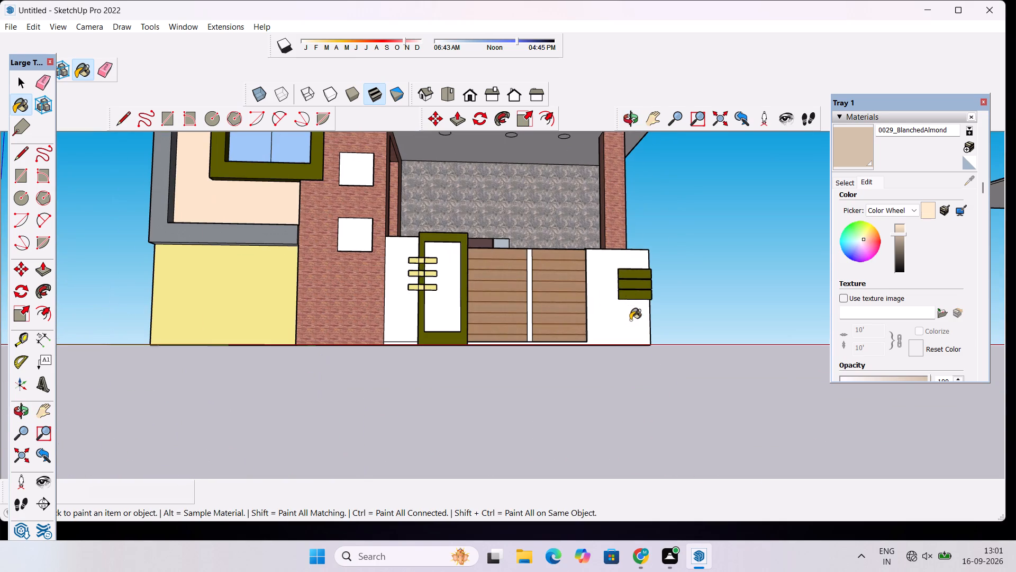
left_click(602, 277)
left_click(442, 258)
left_click(397, 253)
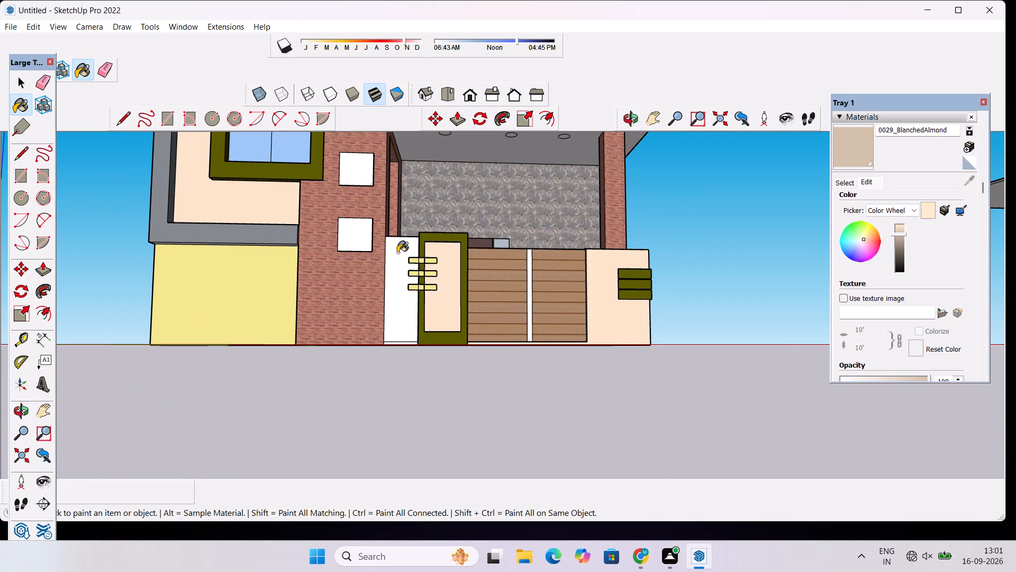
scroll(403, 358, "up", 11)
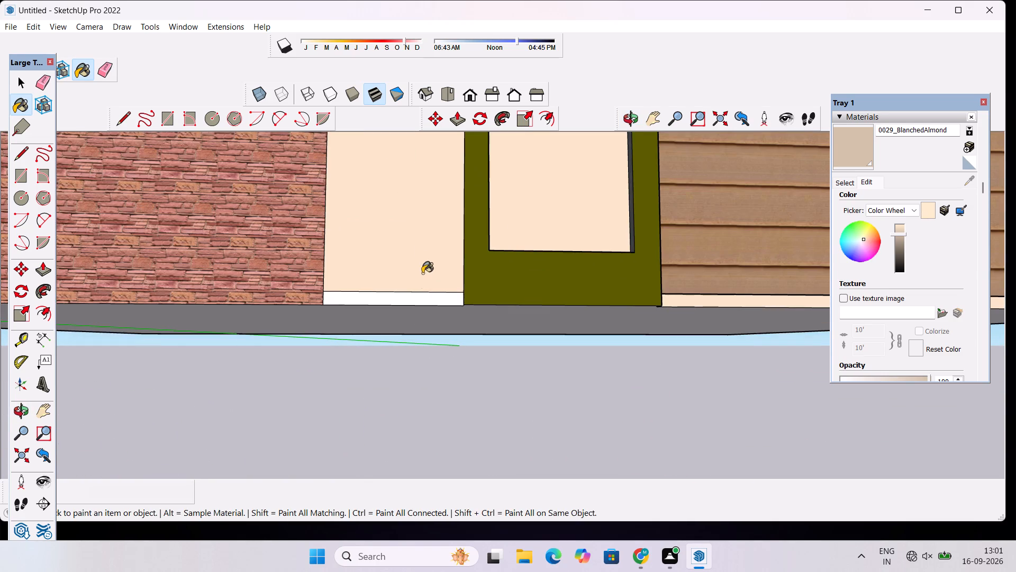
left_click_drag(422, 273, 424, 281)
Paint the remaining white face between the olive teardrop panel and the diamond parapet with 0029_BlanchedAlmond.
scroll(405, 308, "down", 14)
scroll(405, 315, "down", 11)
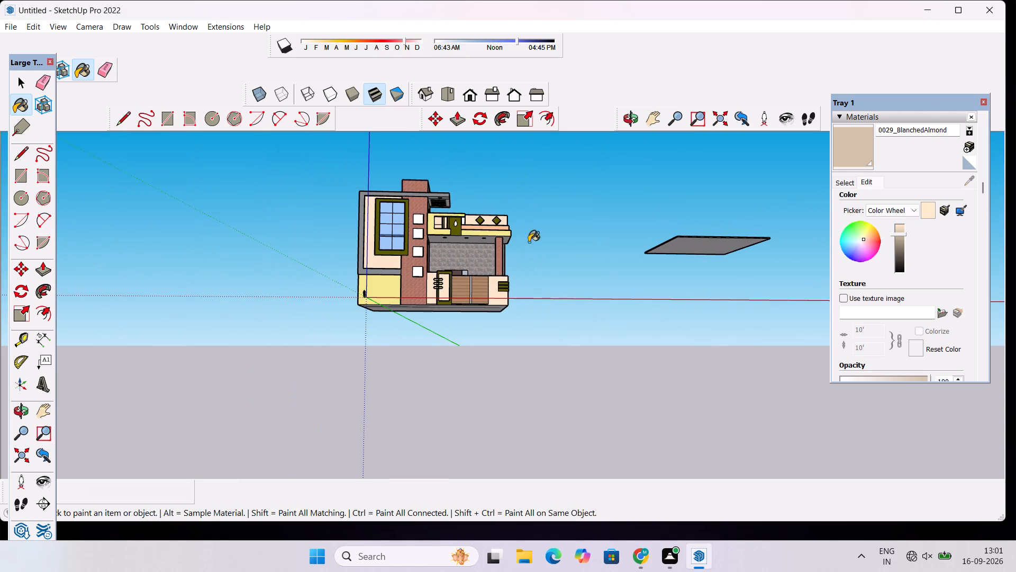
left_click(629, 120)
left_click_drag(547, 240, 545, 345)
scroll(466, 233, "up", 6)
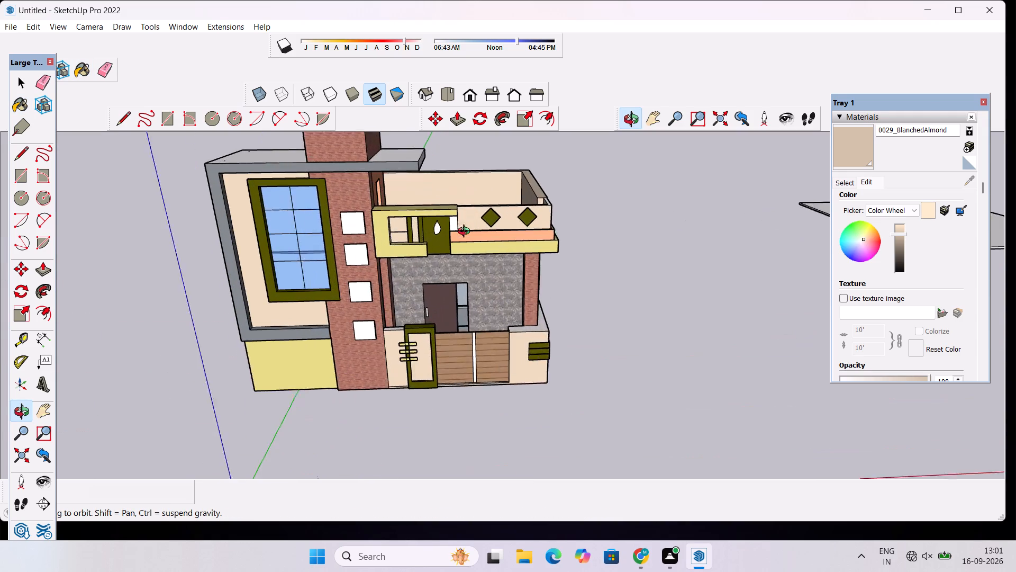
scroll(466, 233, "up", 2)
scroll(481, 243, "down", 5)
scroll(462, 245, "up", 18)
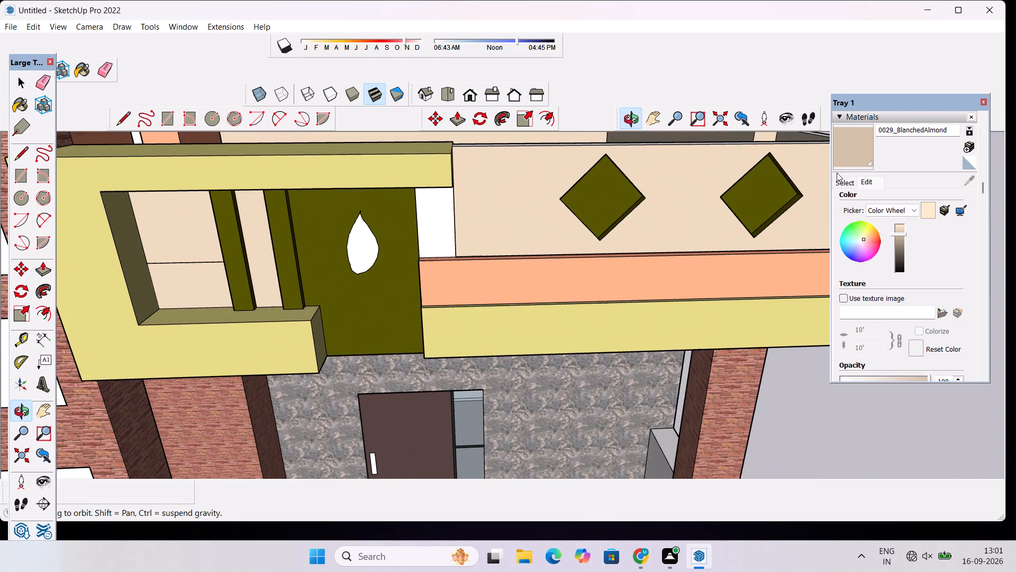
left_click(857, 150)
left_click(428, 217)
Paint the top of the roof slab and the white outer side wall behind the large window with 0029_BlanchedAlmond.
scroll(432, 216, "down", 11)
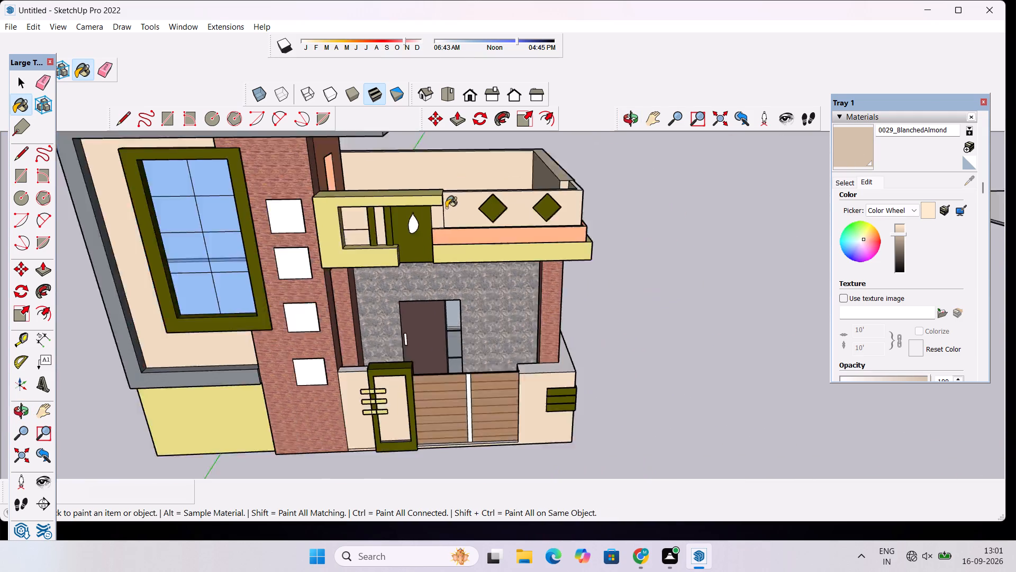
scroll(446, 208, "down", 11)
scroll(445, 240, "up", 5)
scroll(482, 215, "down", 6)
scroll(162, 182, "up", 3)
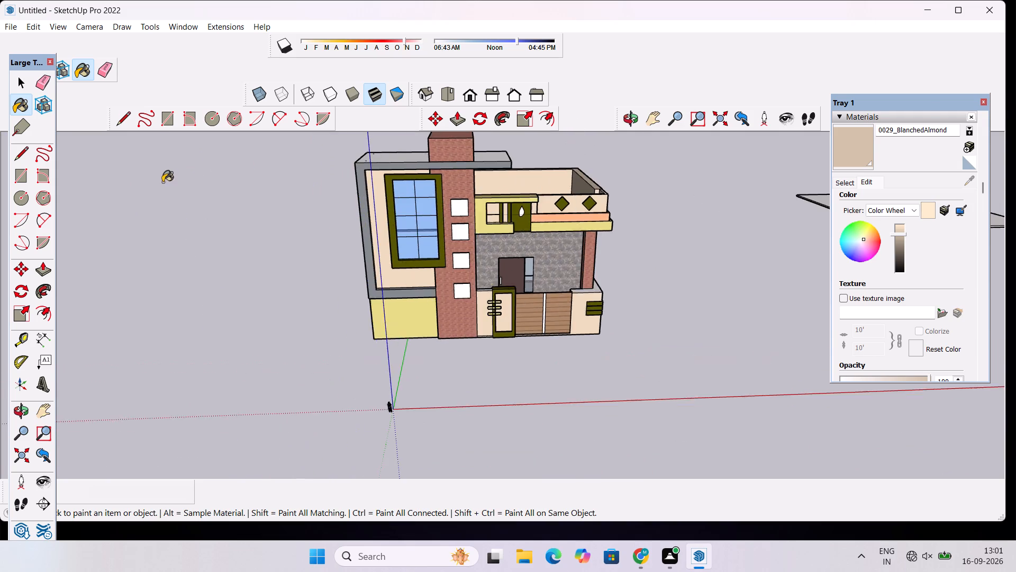
scroll(162, 182, "up", 10)
left_click(402, 150)
scroll(425, 173, "down", 5)
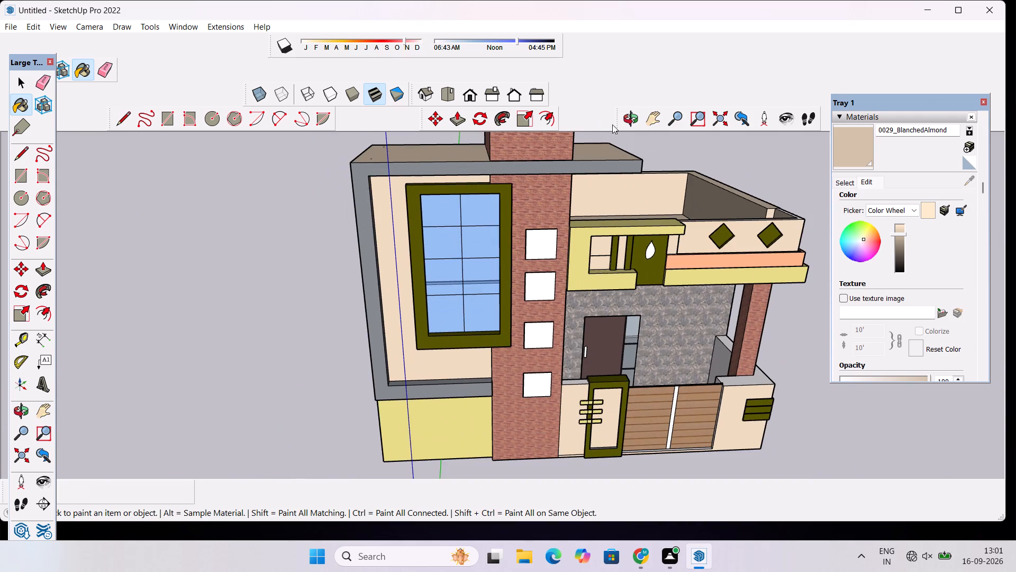
left_click(633, 118)
left_click_drag(329, 292, 727, 236)
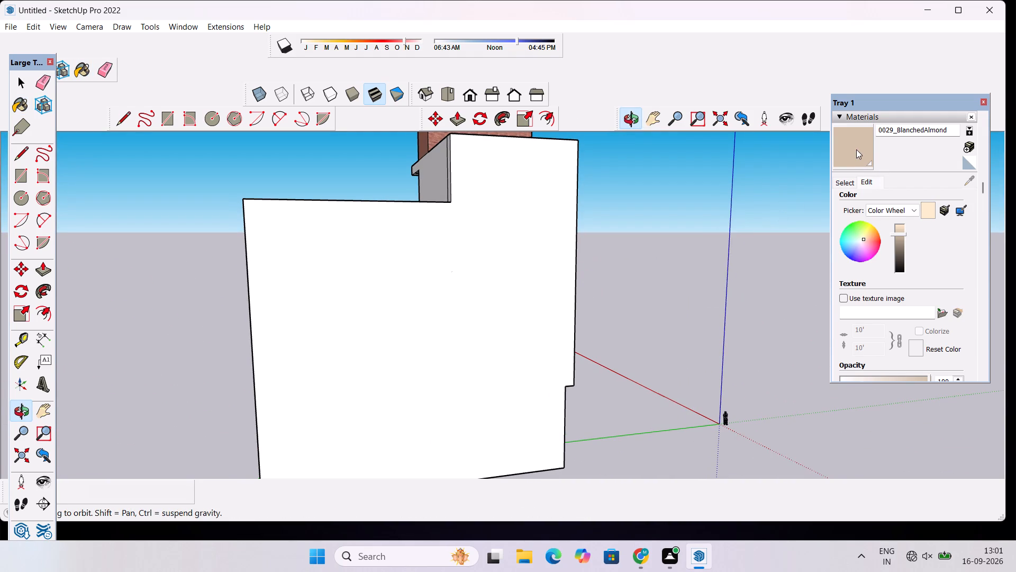
left_click_drag(856, 149, 850, 150)
left_click(528, 261)
Paint the white upper-storey wall facing the terrace and the narrow face at its end with 0029_BlanchedAlmond.
left_click(631, 122)
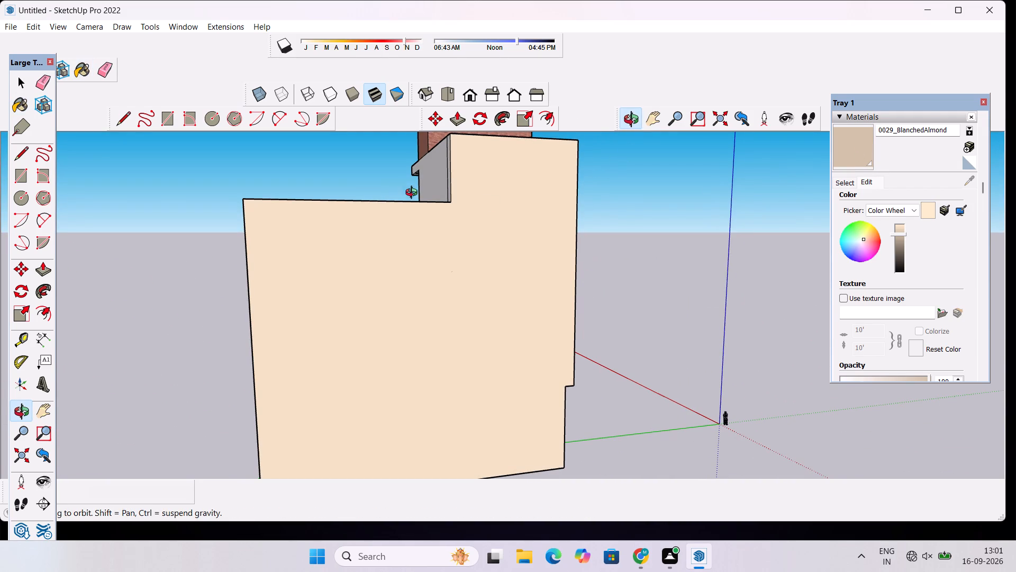
left_click_drag(405, 188, 563, 269)
left_click(859, 148)
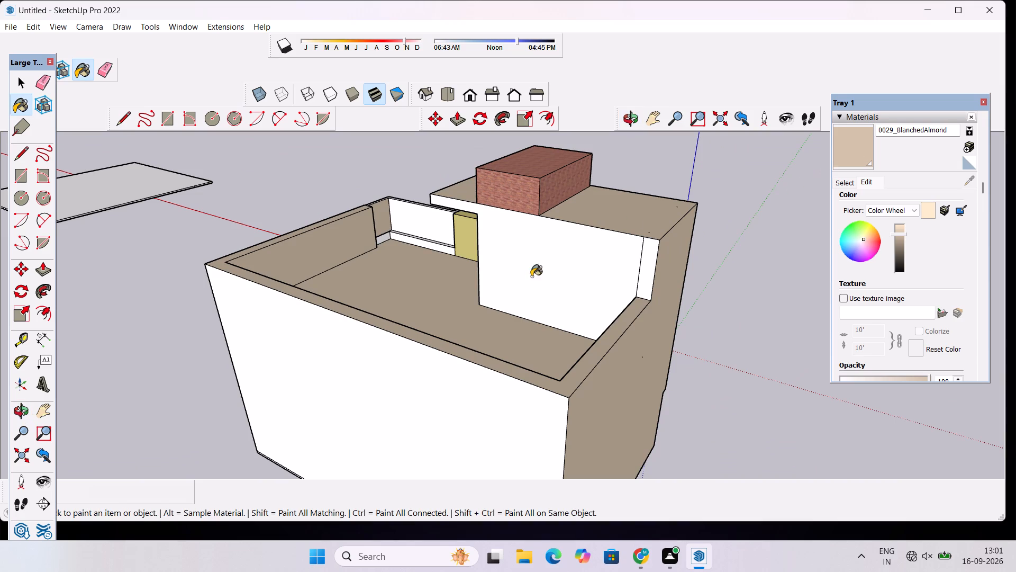
left_click(557, 257)
left_click(649, 262)
Paint the inner faces, ledge and top edge of the terrace's front parapet with 0029_BlanchedAlmond.
scroll(402, 244, "up", 9)
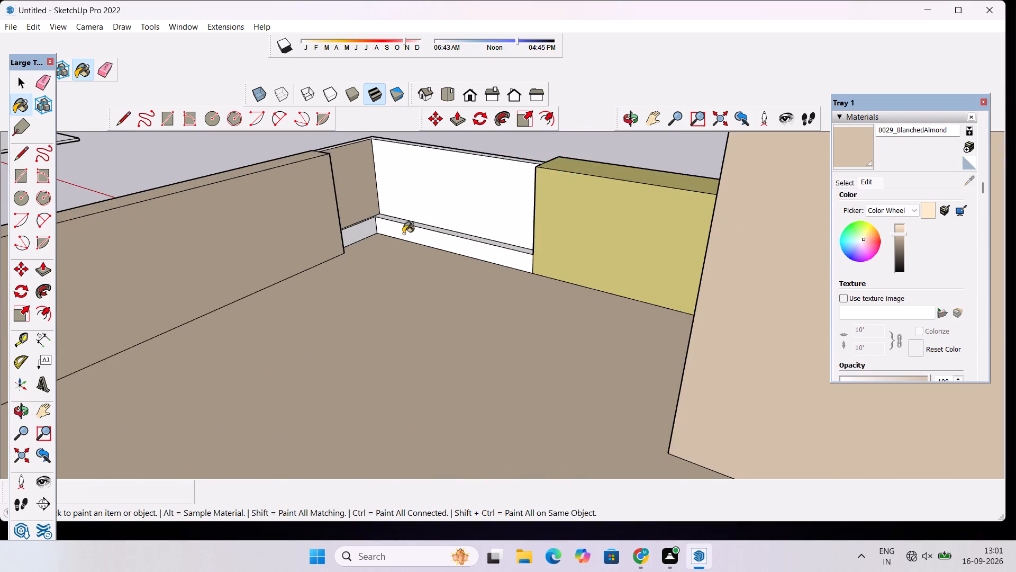
left_click(403, 234)
scroll(403, 228, "up", 6)
left_click(337, 220)
scroll(352, 205, "up", 10)
left_click(358, 202)
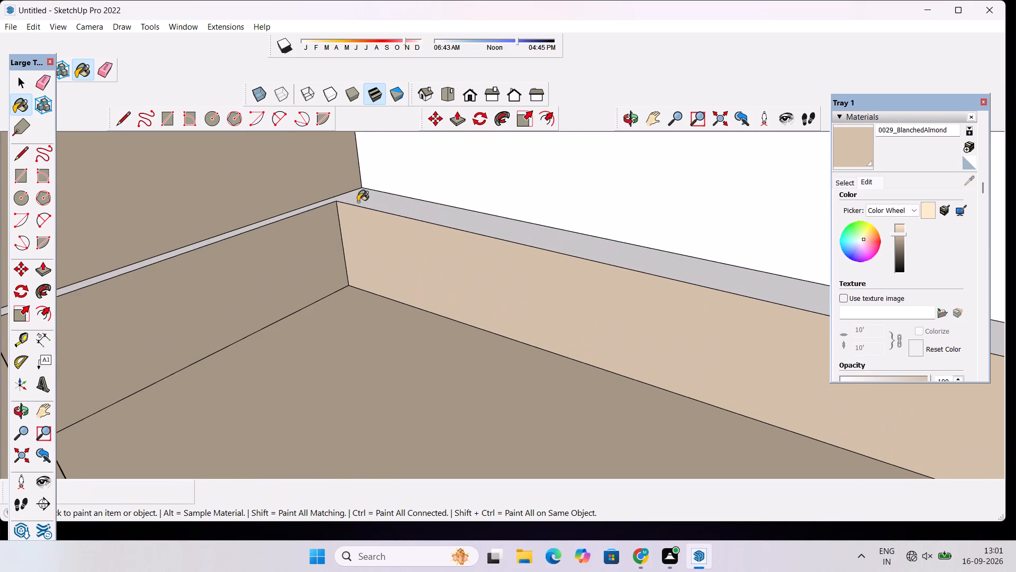
left_click(409, 185)
scroll(359, 215, "down", 20)
scroll(359, 215, "down", 6)
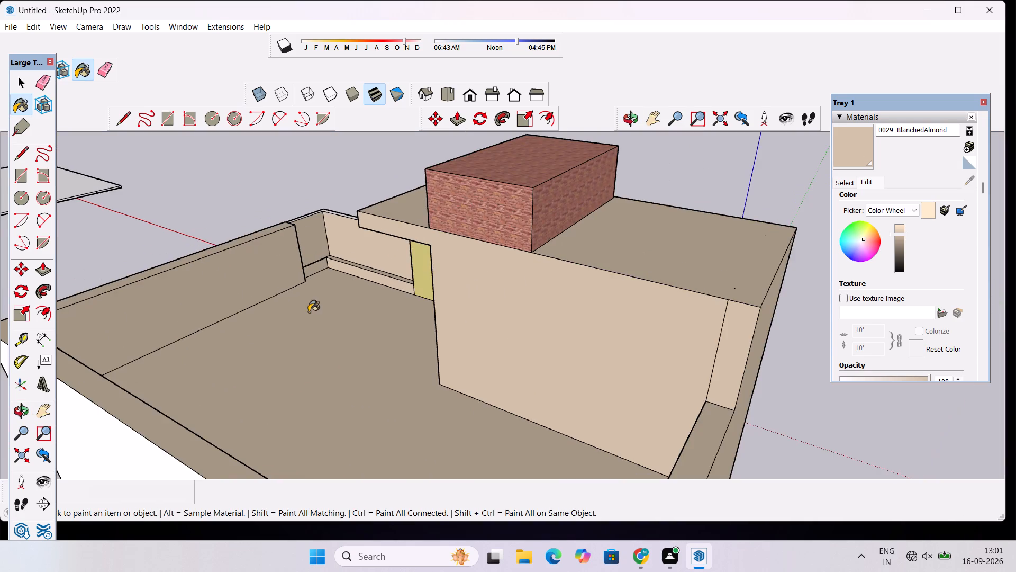
scroll(324, 235, "up", 12)
scroll(299, 228, "down", 1)
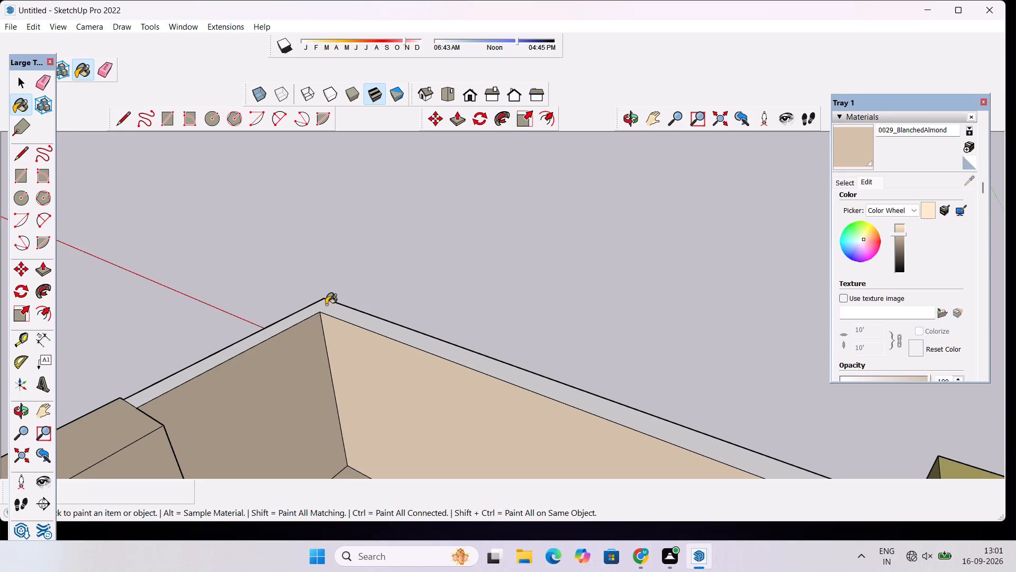
left_click(326, 305)
Examine the painted house from the side, front and above for surfaces that still need finishing.
left_click(632, 121)
left_click_drag(639, 251, 280, 271)
scroll(276, 260, "down", 6)
left_click_drag(436, 367, 206, 290)
left_click_drag(232, 354, 277, 306)
scroll(277, 306, "down", 5)
left_click_drag(337, 337, 240, 332)
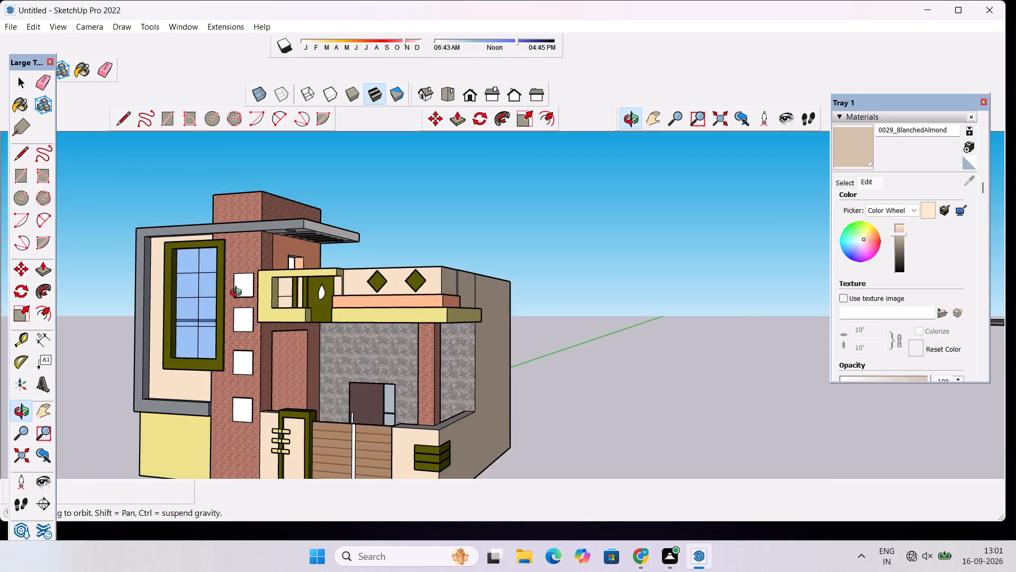
left_click_drag(236, 298, 409, 281)
scroll(418, 276, "down", 3)
left_click_drag(420, 335, 430, 398)
left_click_drag(425, 377, 449, 373, "shift")
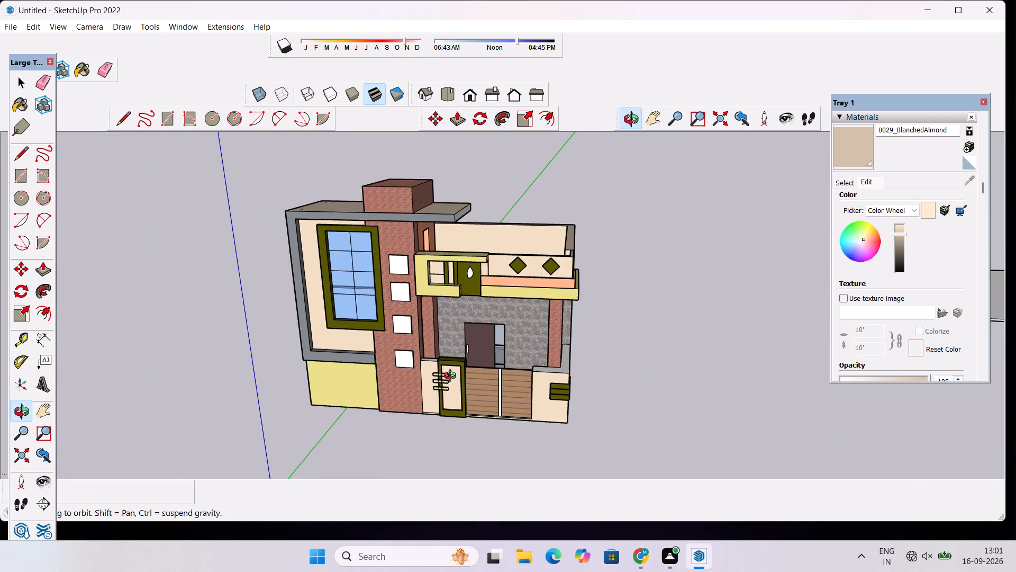
scroll(452, 377, "up", 3)
left_click_drag(451, 374, 515, 366, "shift")
scroll(498, 376, "up", 3)
left_click_drag(478, 388, 494, 357)
scroll(490, 359, "down", 2)
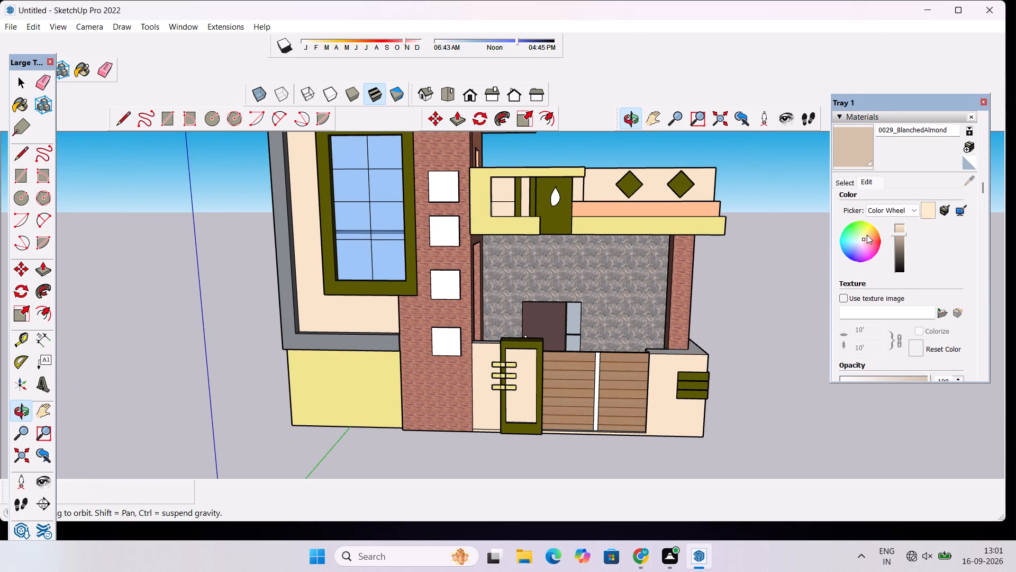
Paint the white vertical strip between the two wooden gate leaves with 0137_Black from Colors-Named.
left_click(845, 182)
scroll(897, 292, "down", 19)
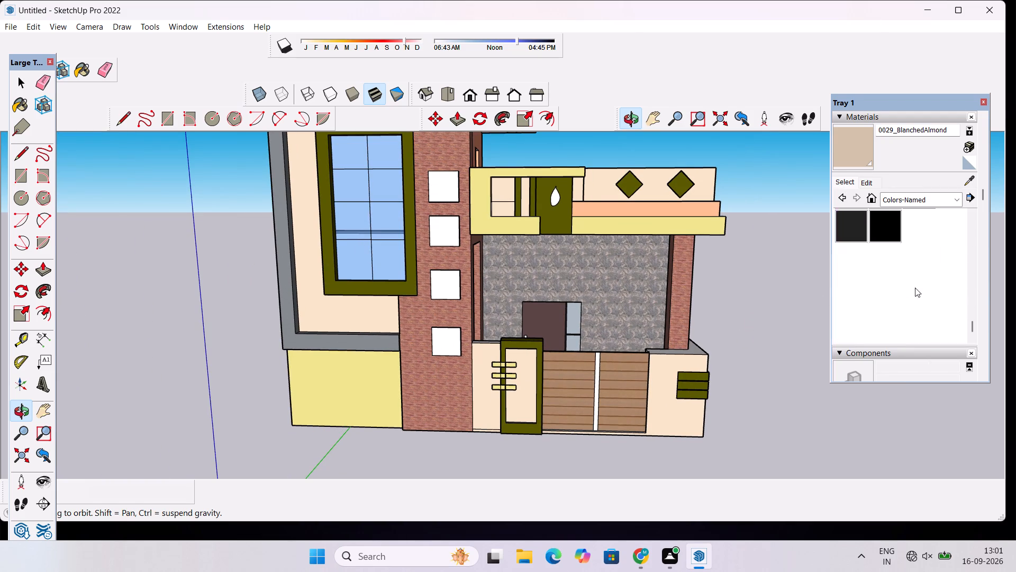
scroll(915, 288, "down", 5)
scroll(898, 266, "up", 5)
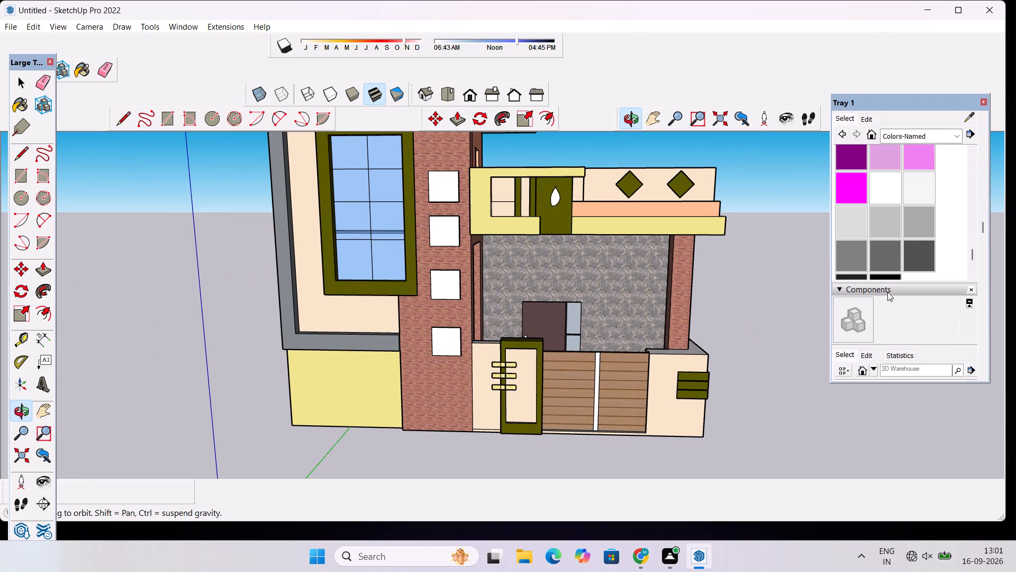
scroll(874, 248, "down", 1)
left_click(881, 226)
scroll(567, 447, "up", 8)
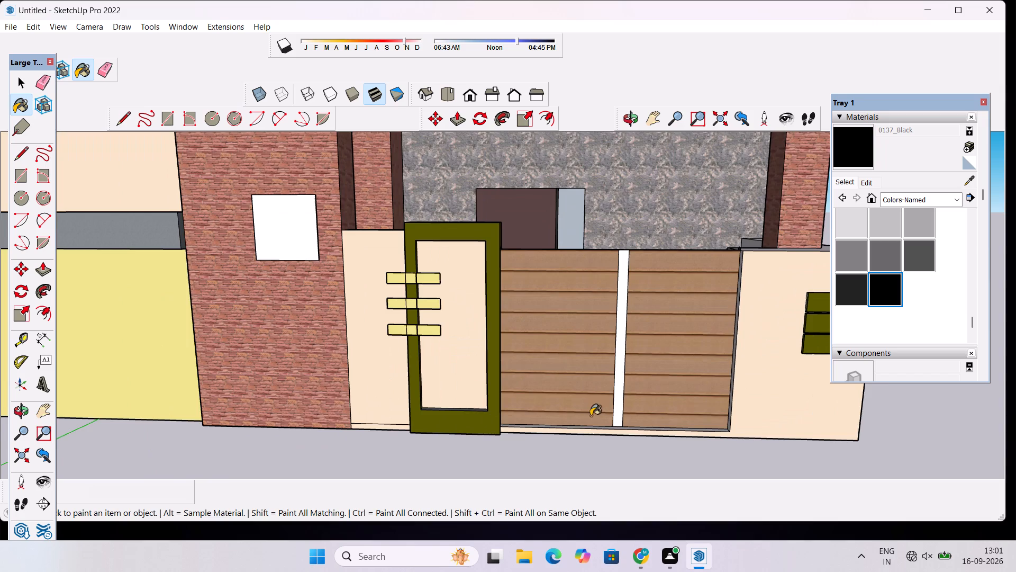
scroll(623, 379, "up", 4)
left_click(620, 371)
Delete the separate flat rectangle lying away from the house.
scroll(599, 366, "down", 13)
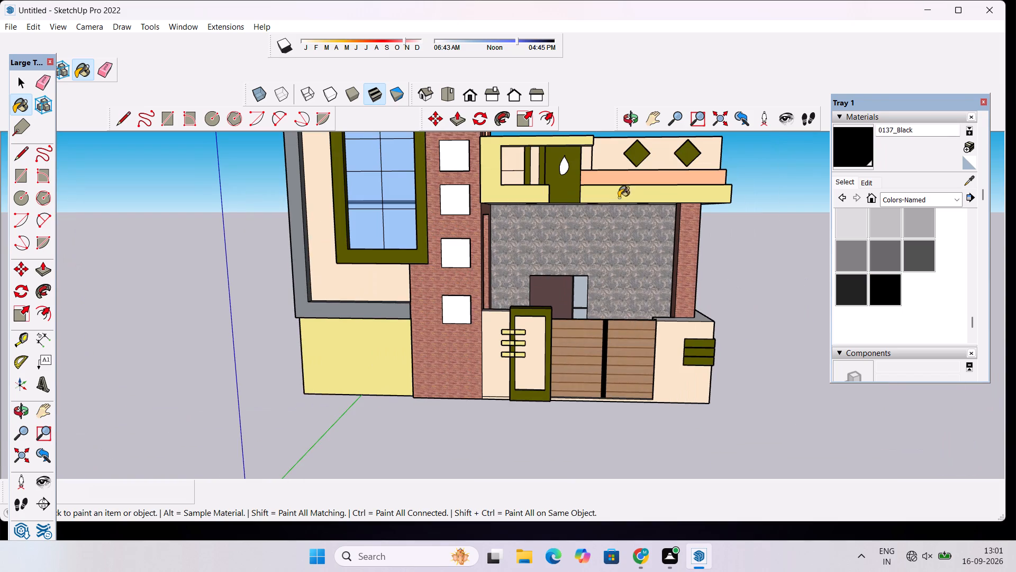
scroll(641, 459, "down", 15)
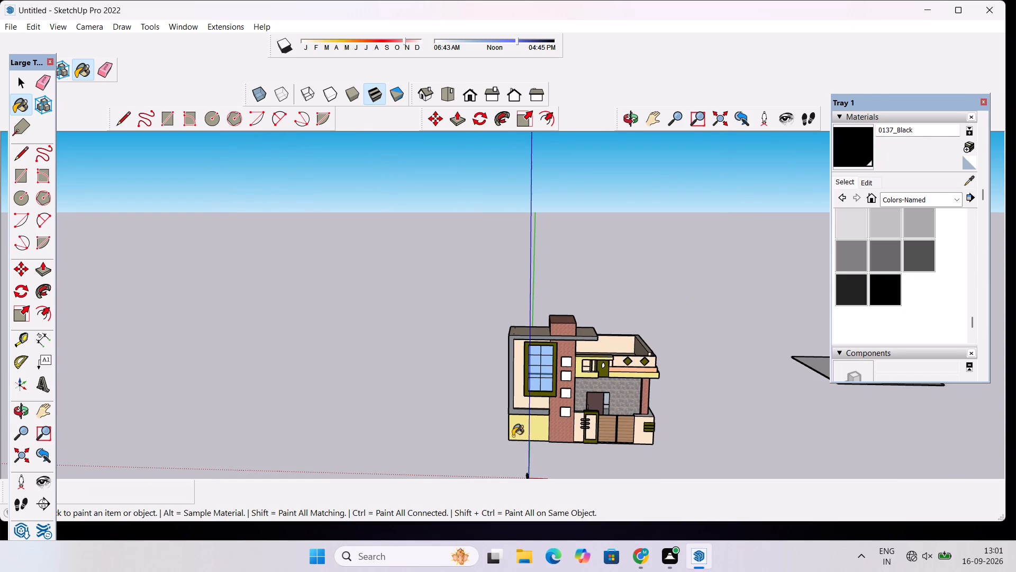
left_click(630, 121)
left_click_drag(663, 253, 437, 301, "shift")
scroll(550, 380, "down", 4)
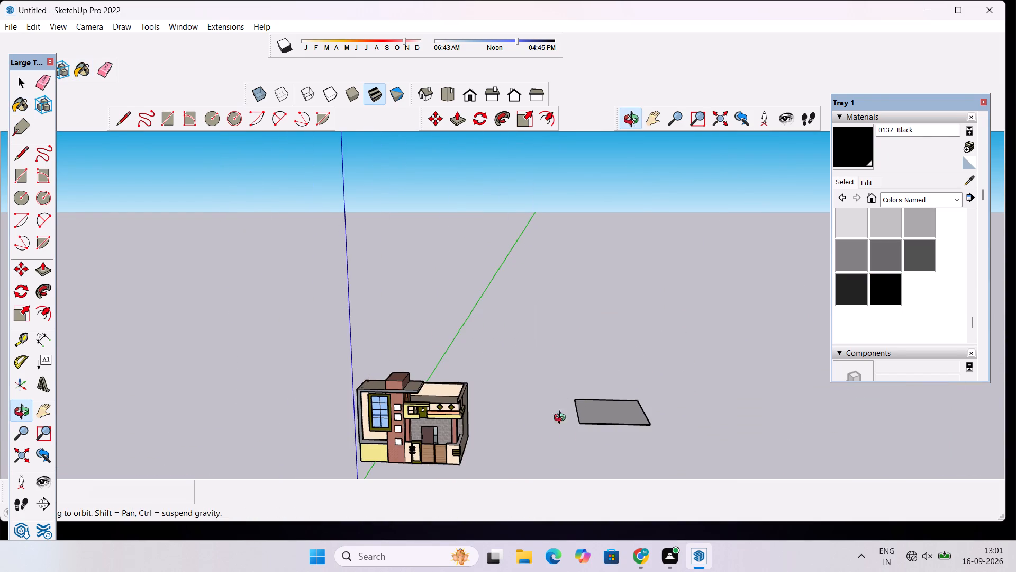
left_click_drag(551, 442, 570, 364)
scroll(505, 424, "down", 6)
left_click_drag(554, 375, 562, 443)
left_click_drag(478, 450, 607, 396, "shift")
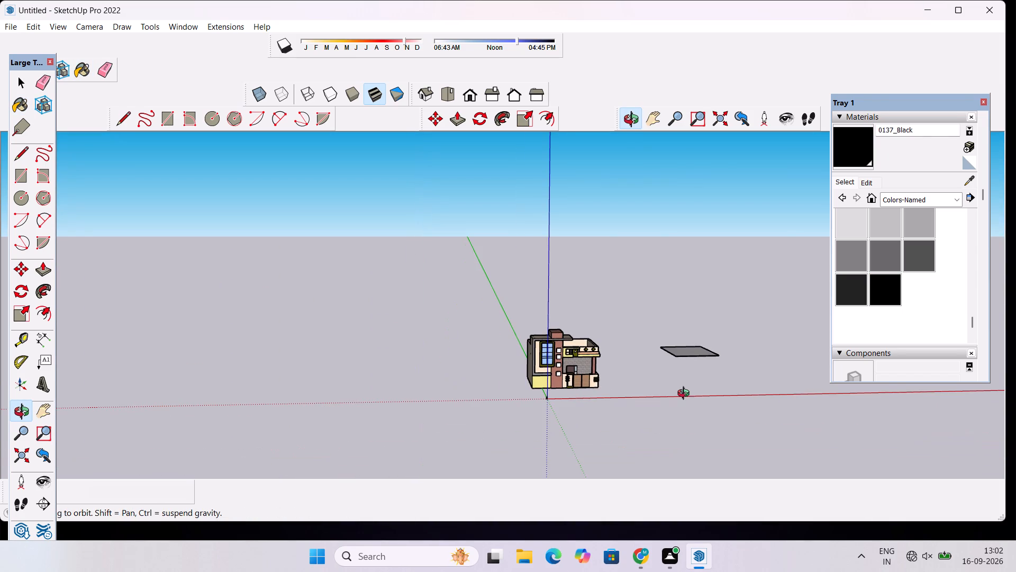
scroll(613, 445, "up", 4)
left_click_drag(619, 391, 569, 472)
scroll(682, 381, "up", 5)
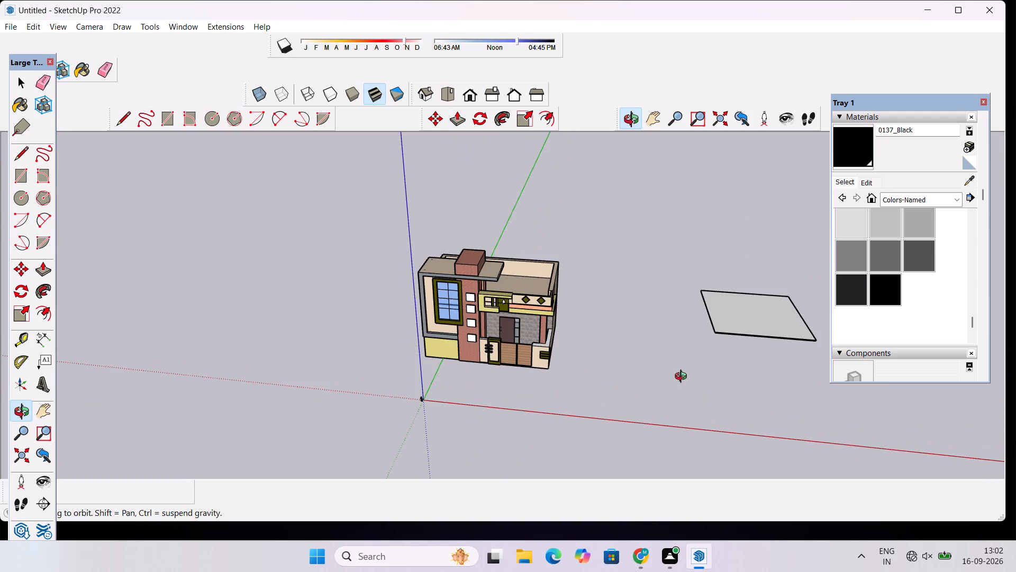
key("space")
double_click(738, 320)
key("Delete")
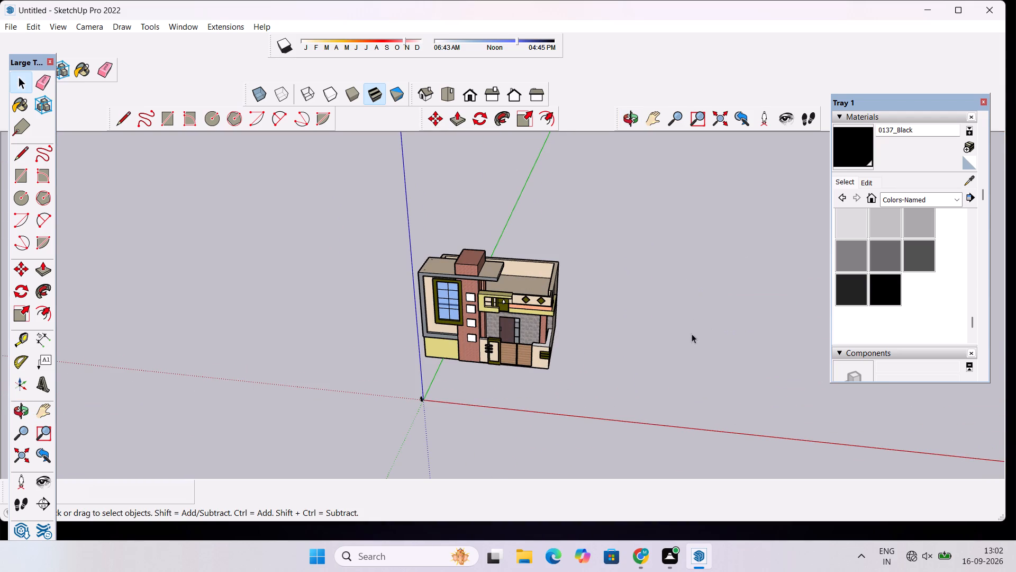
Select all the connected geometry of the house and bring up the operations available for it.
triple_click(531, 338)
right_click(531, 338)
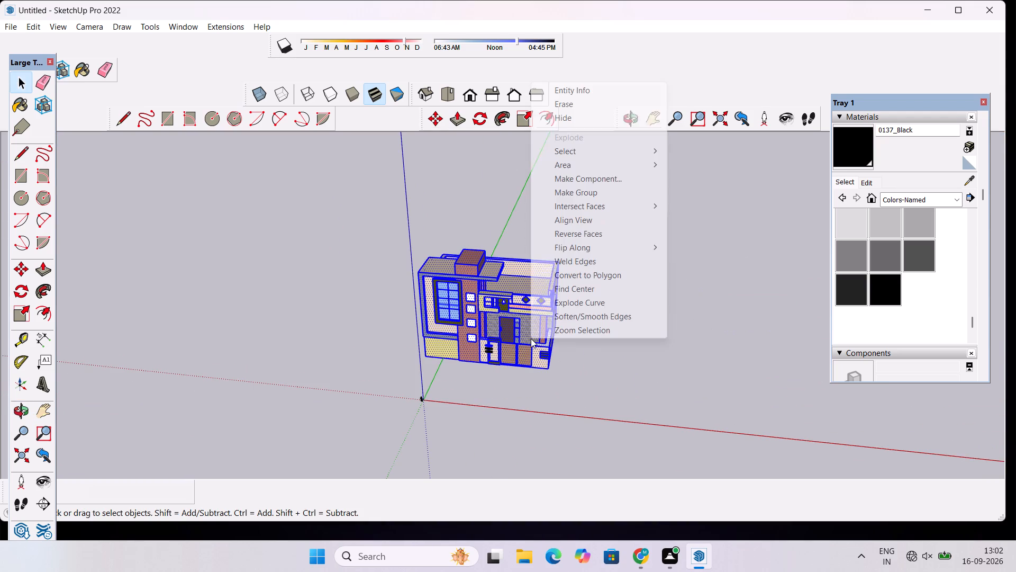
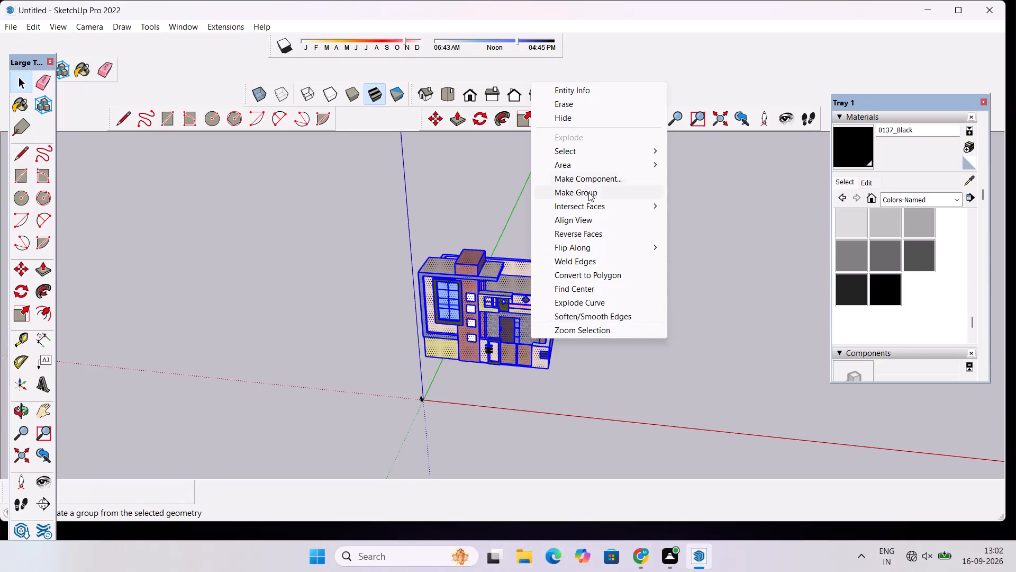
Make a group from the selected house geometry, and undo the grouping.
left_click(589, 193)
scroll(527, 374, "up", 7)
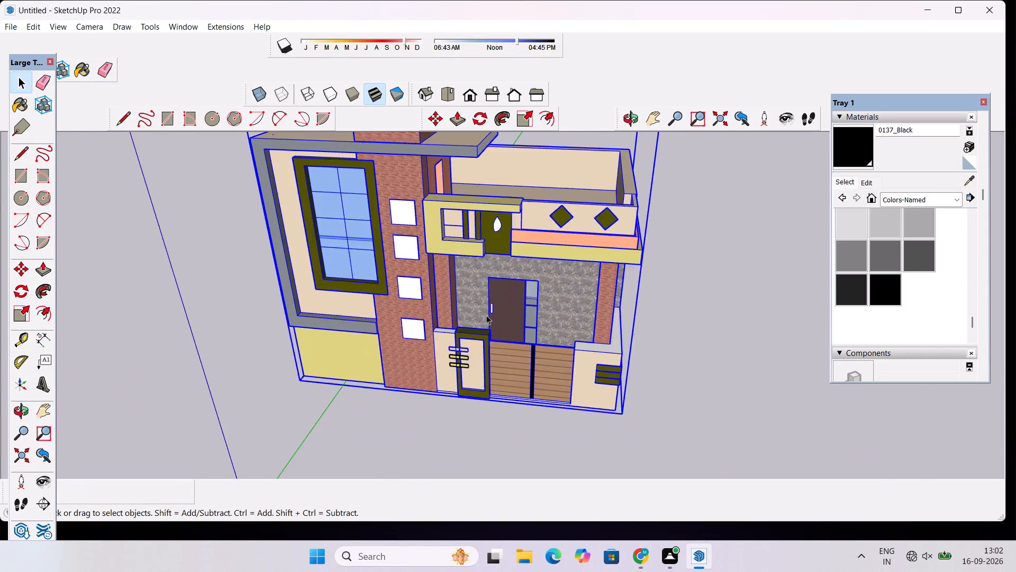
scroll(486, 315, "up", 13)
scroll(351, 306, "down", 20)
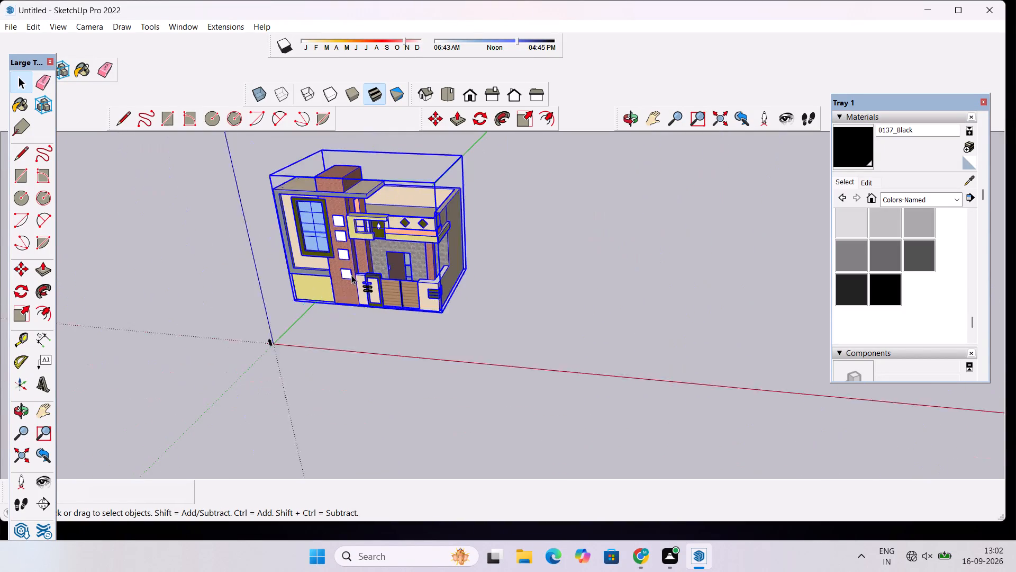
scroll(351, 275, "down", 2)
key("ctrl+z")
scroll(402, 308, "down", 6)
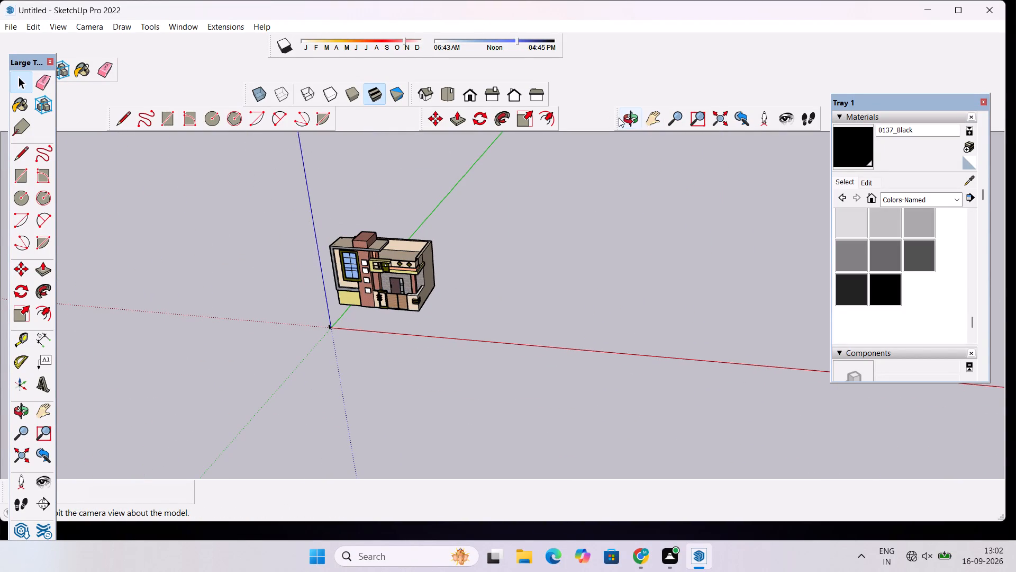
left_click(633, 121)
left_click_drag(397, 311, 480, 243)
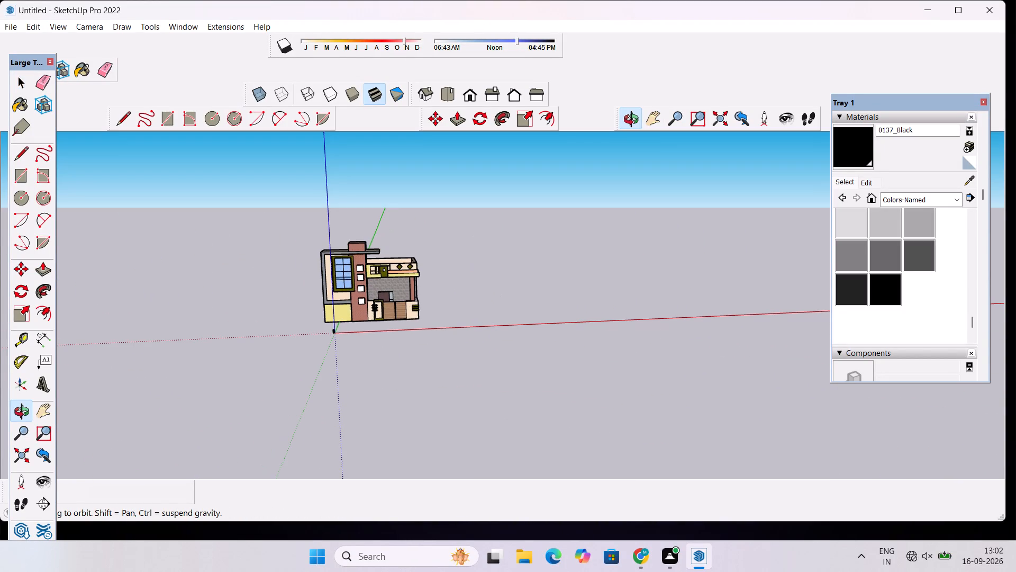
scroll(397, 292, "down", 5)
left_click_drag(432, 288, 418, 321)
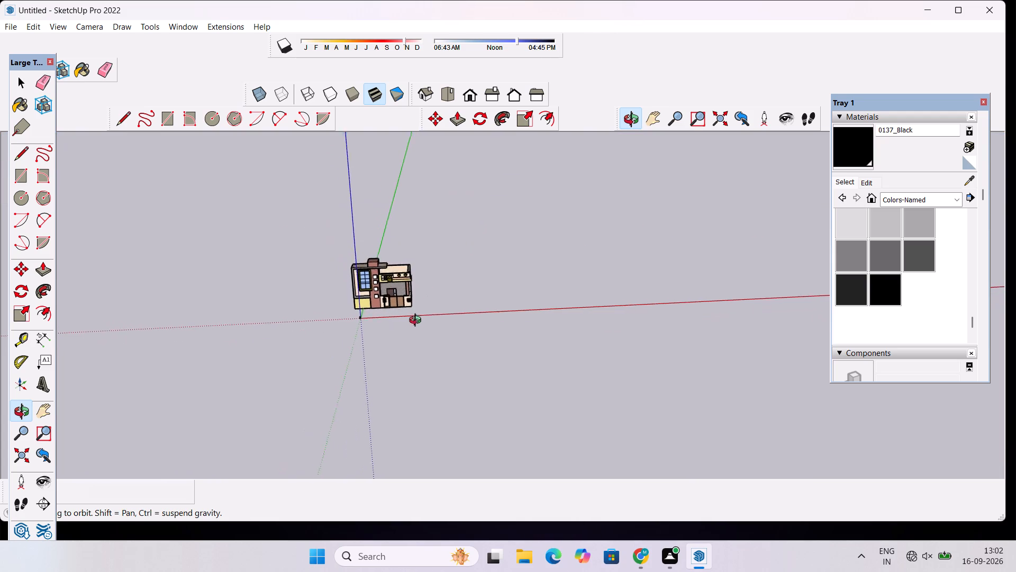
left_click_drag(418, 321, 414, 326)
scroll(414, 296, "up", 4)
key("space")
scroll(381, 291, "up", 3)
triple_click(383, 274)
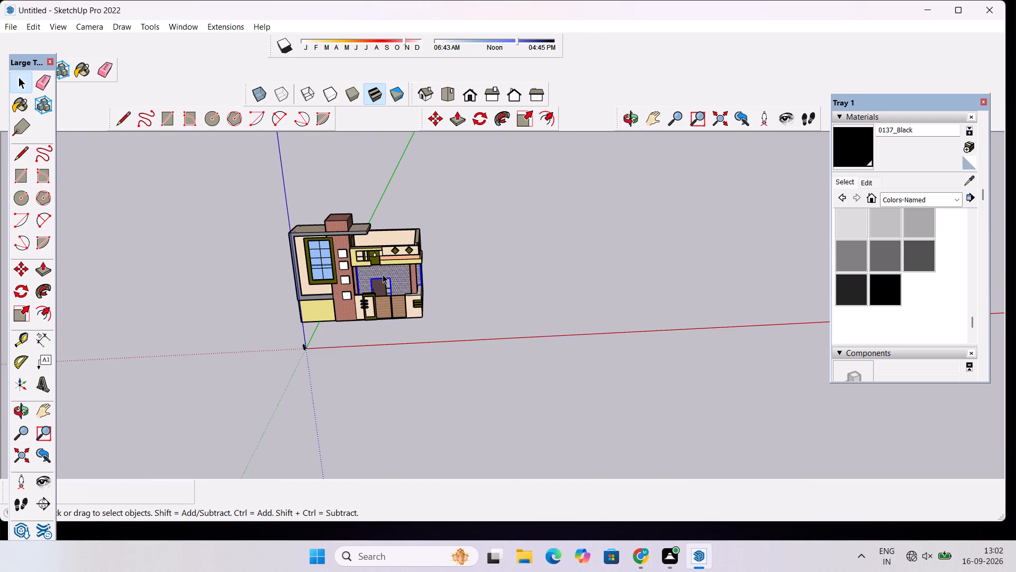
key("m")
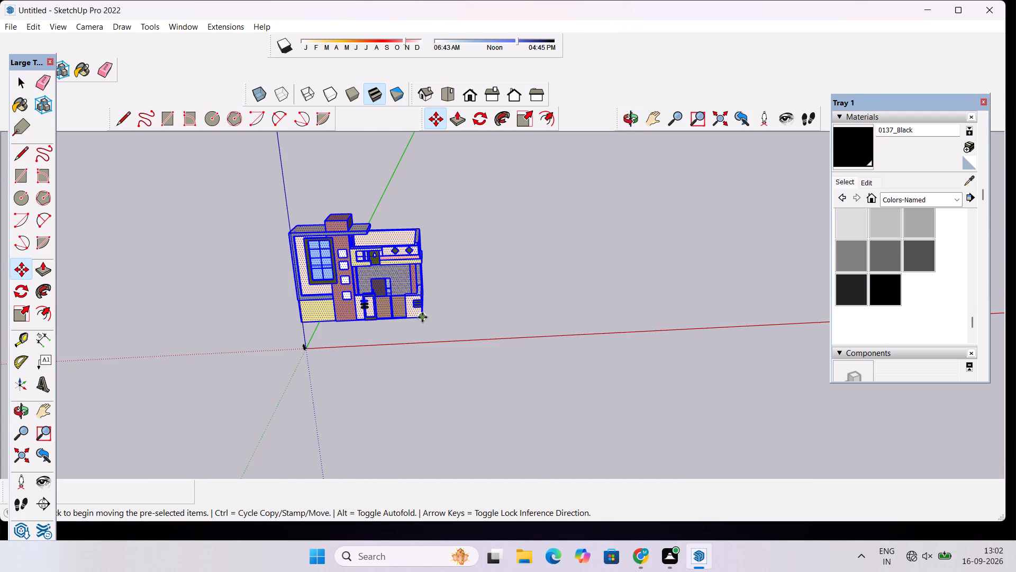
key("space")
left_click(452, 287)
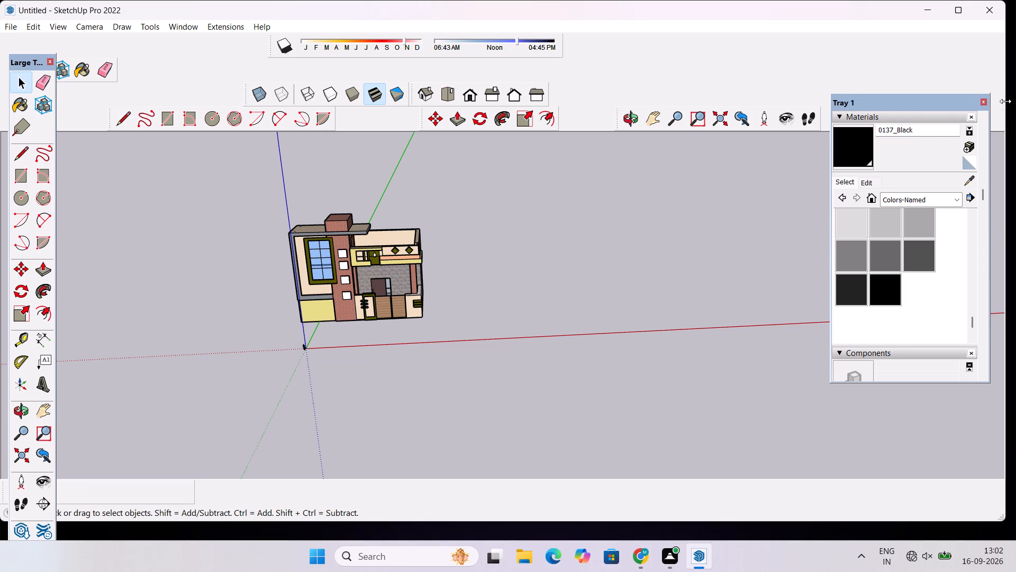
Close the tray that holds the Materials and Components panels.
left_click(983, 99)
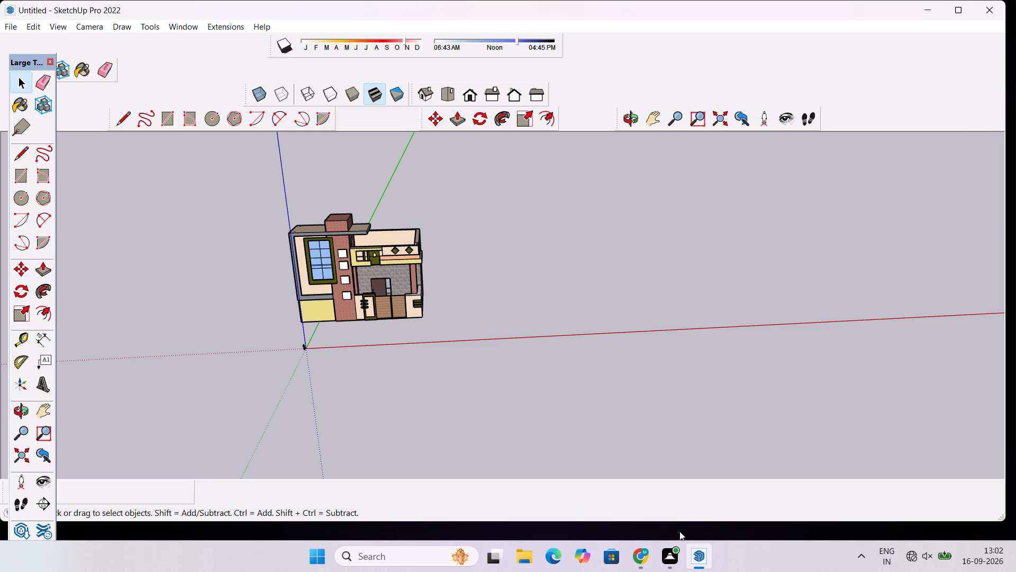
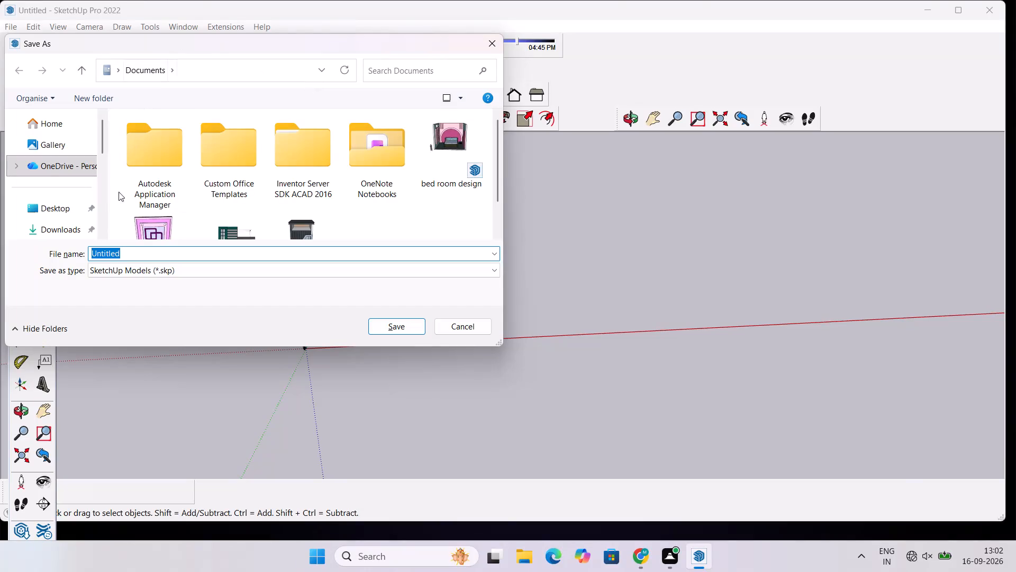
Save the model in the Downloads folder as a SketchUp model named "floor 123".
left_click(81, 229)
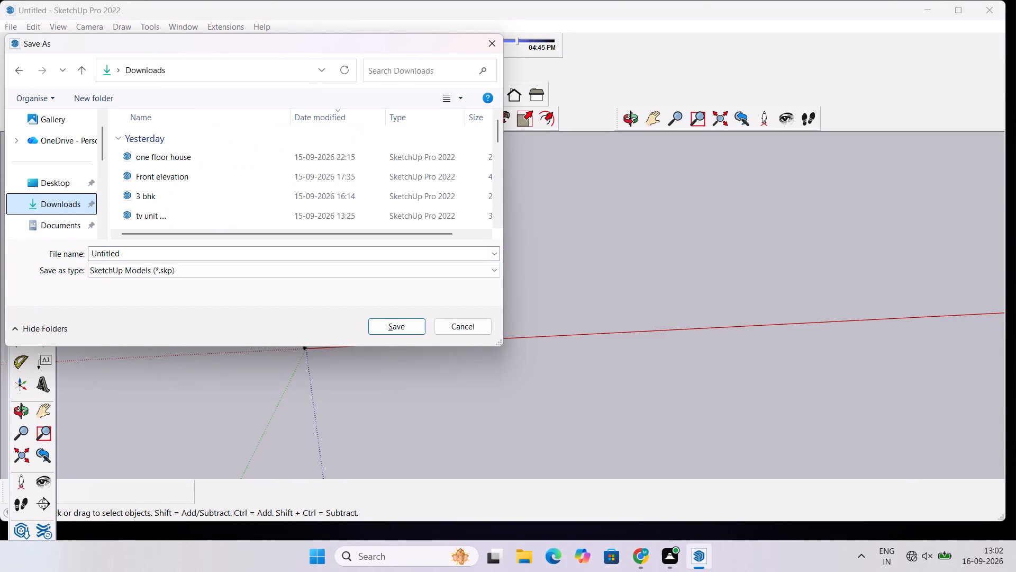
left_click(121, 253)
key("BackSpace")
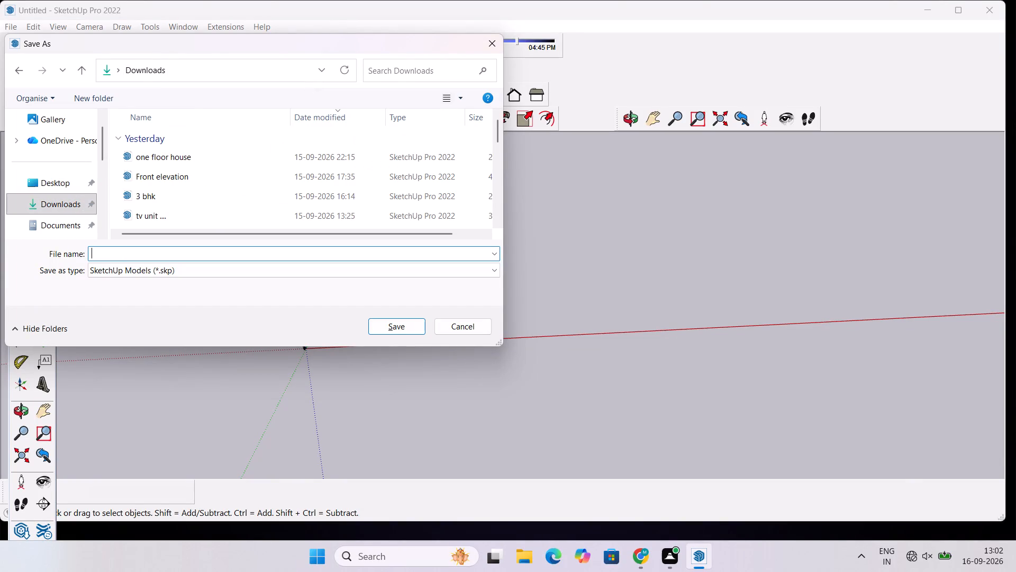
type("floor")
key("space")
type("123")
left_click(414, 324)
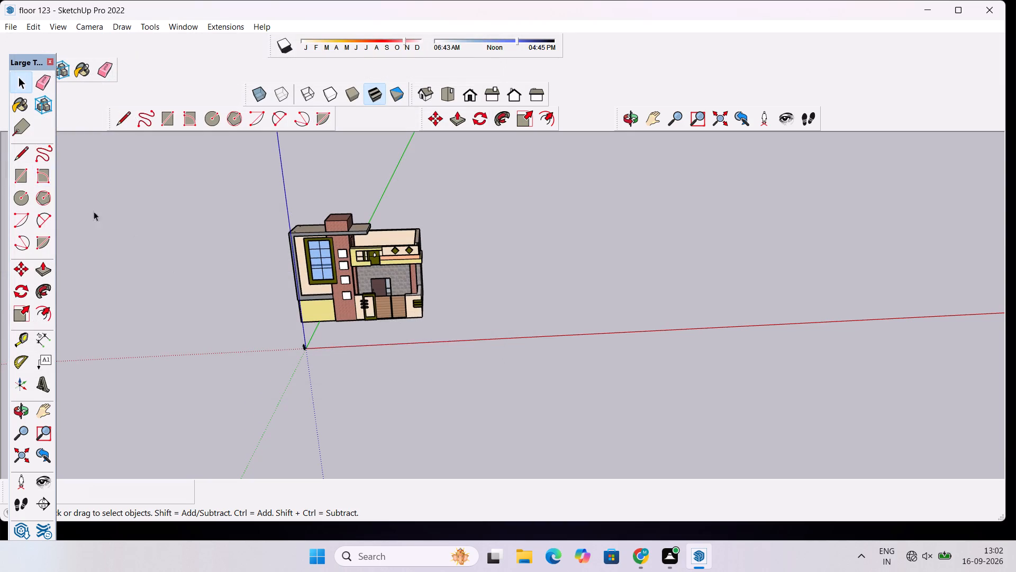
Set up a 2D graphic export of the house view to Downloads as a PDF file named "floor 123 pdf".
left_click(3, 26)
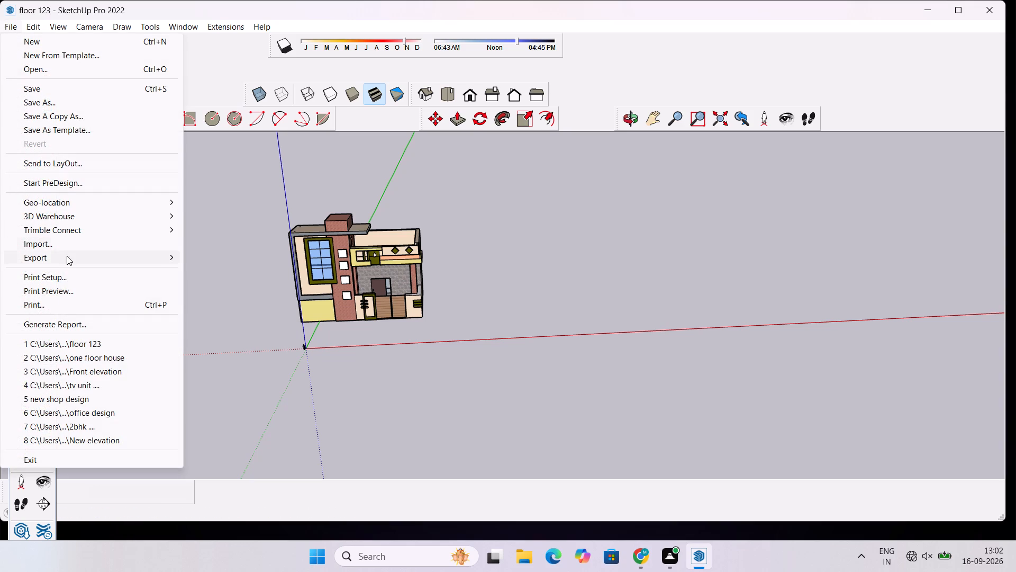
left_click(213, 271)
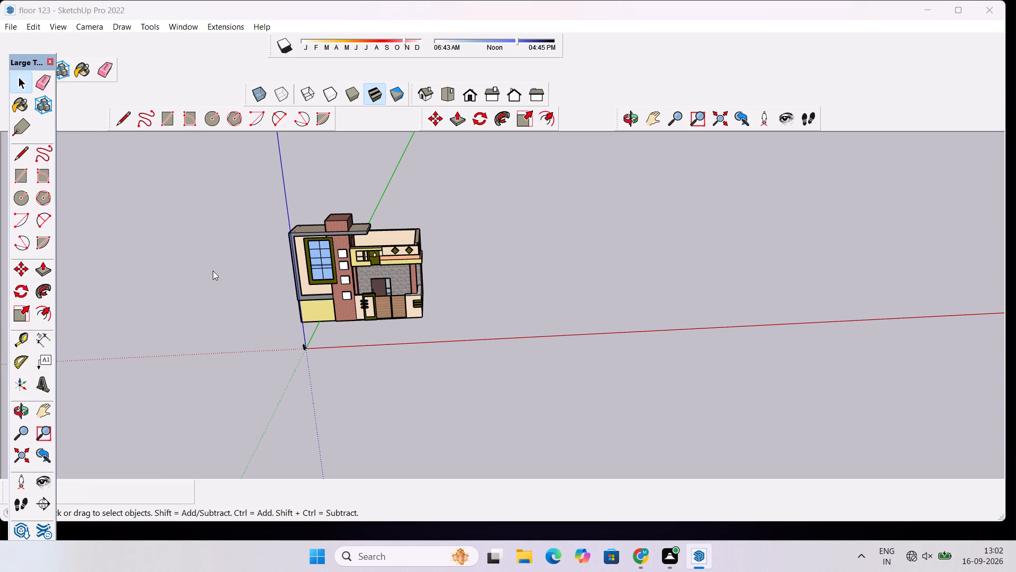
left_click(168, 254)
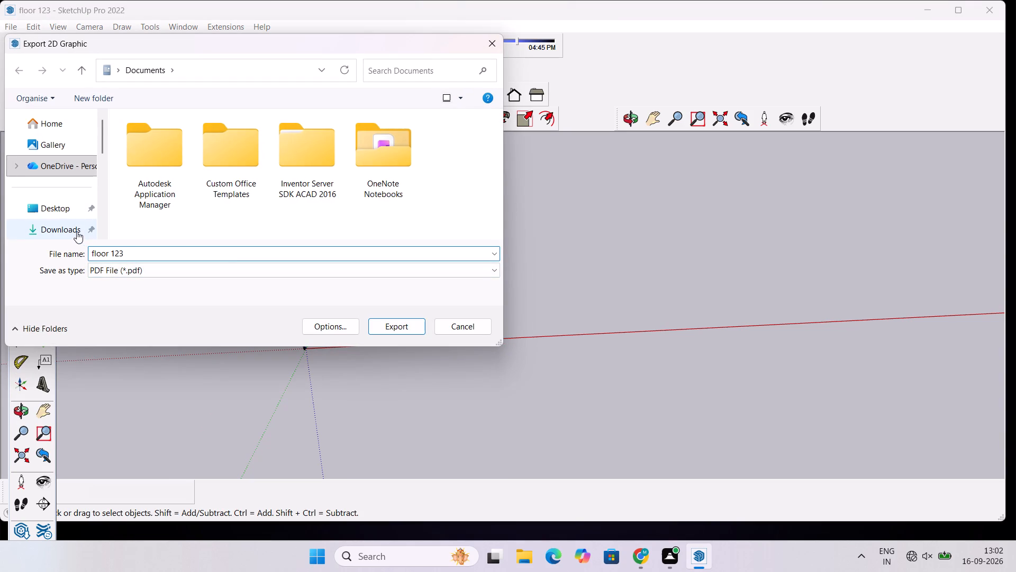
left_click(77, 231)
left_click(125, 250)
left_click(125, 250)
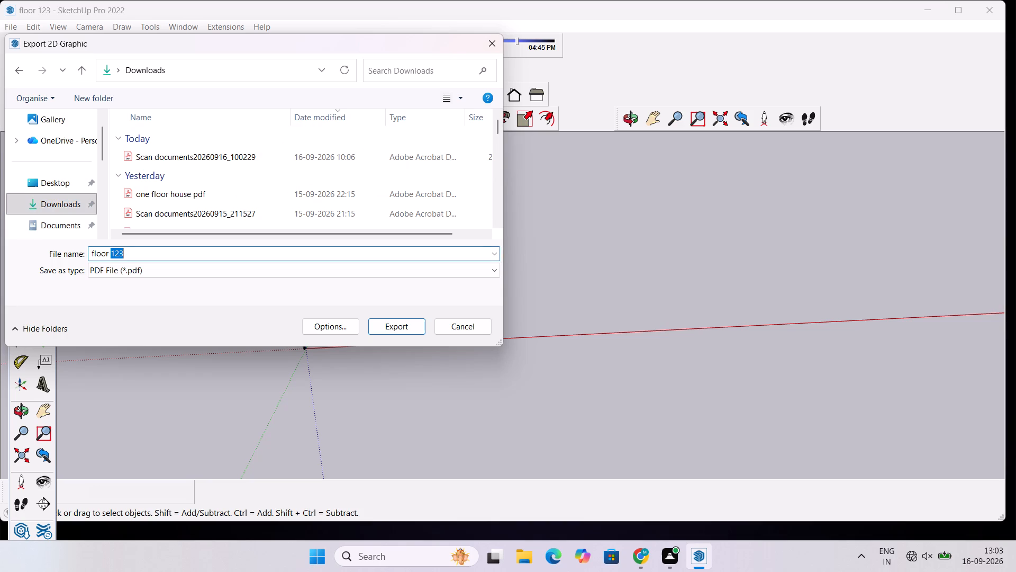
triple_click(126, 252)
key("space")
type("p")
type("df")
left_click(125, 265)
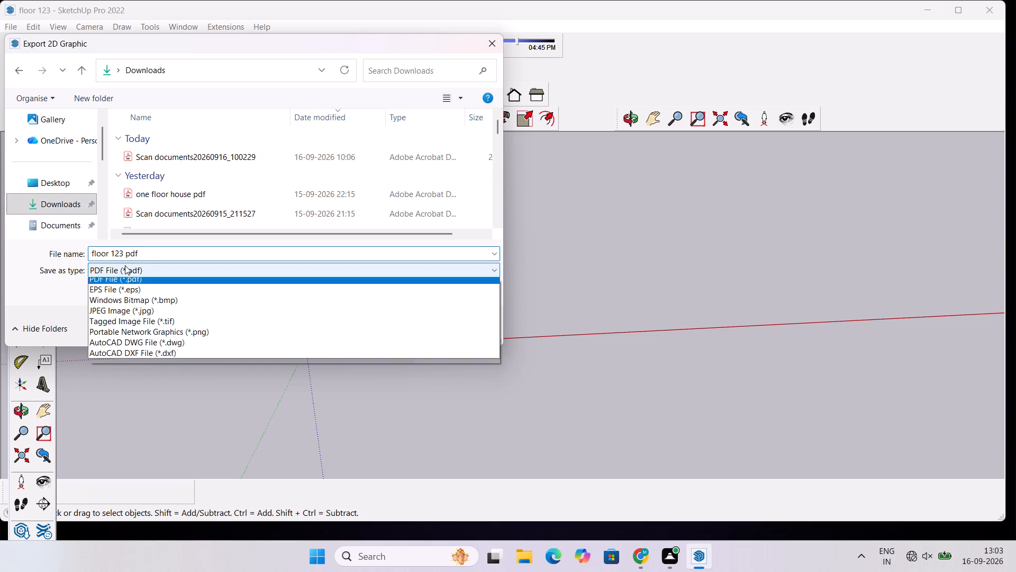